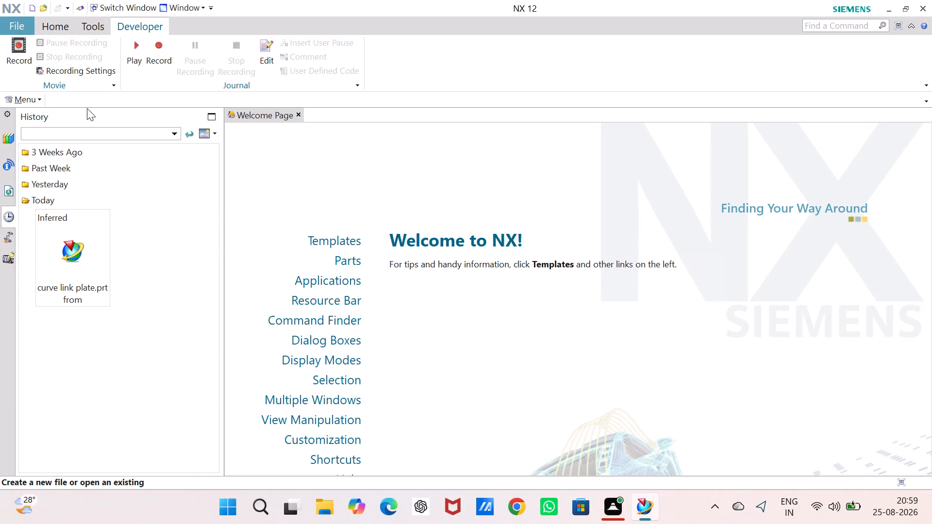
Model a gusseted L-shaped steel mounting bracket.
Start recording a Visual Basic journal named journal in the Desktop's INTERN PROJECTS\NX CAD folder.
{"action": "left_click", "coordinate": [11, 49]}
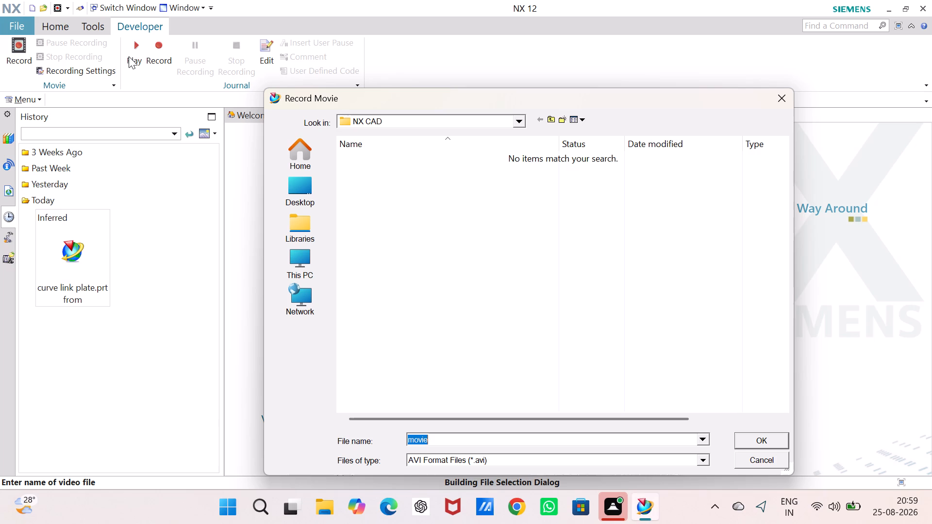
{"action": "left_click", "coordinate": [782, 99]}
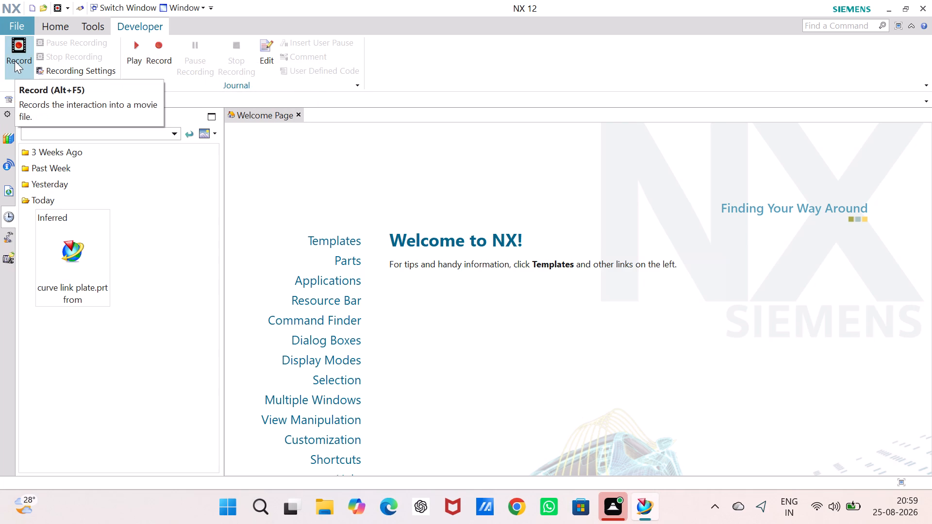
{"action": "left_click", "coordinate": [164, 56]}
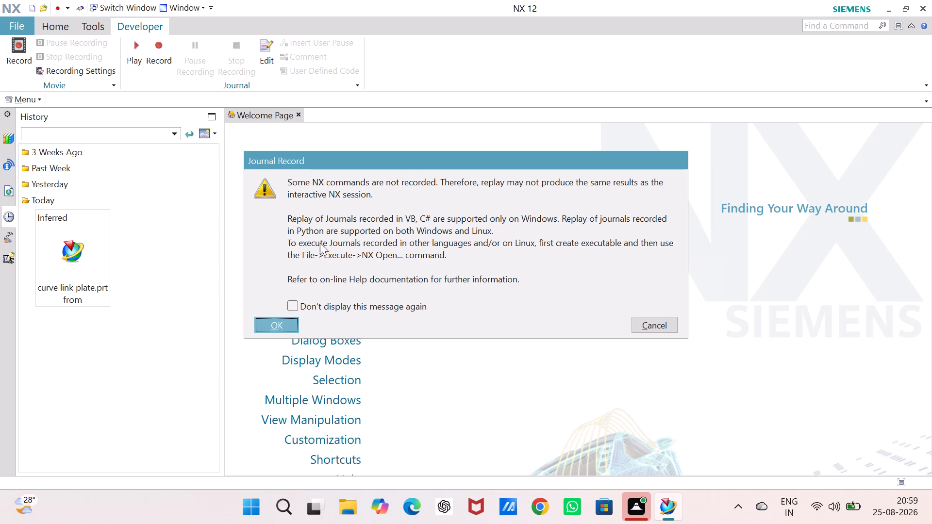
{"action": "left_click", "coordinate": [288, 322]}
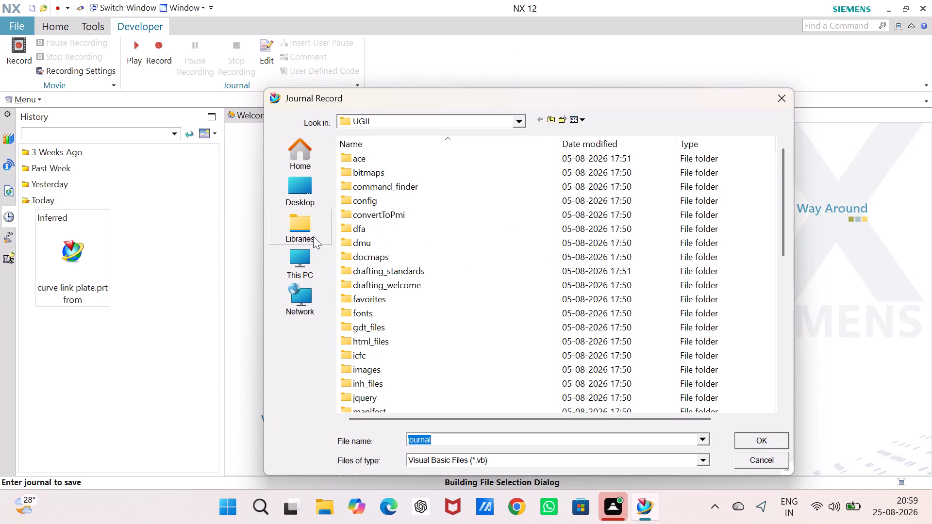
{"action": "left_click", "coordinate": [305, 237]}
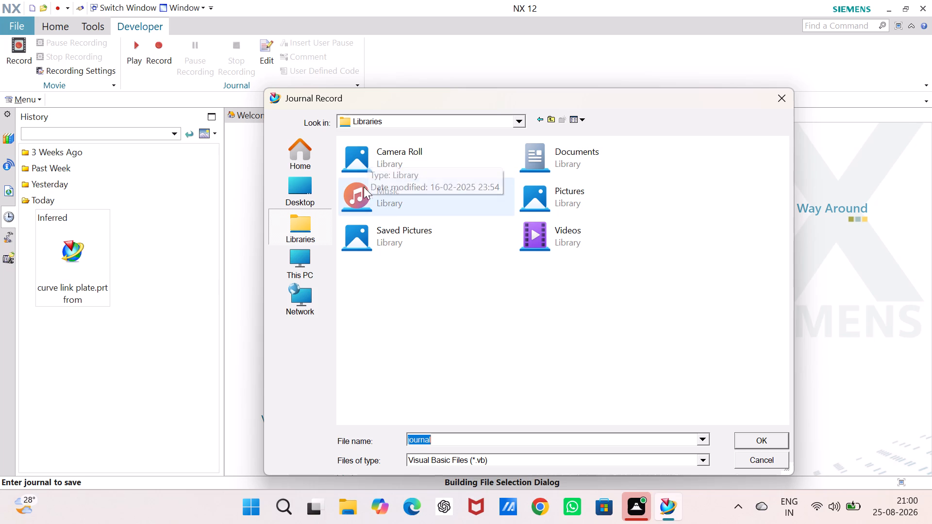
{"action": "left_click", "coordinate": [311, 187]}
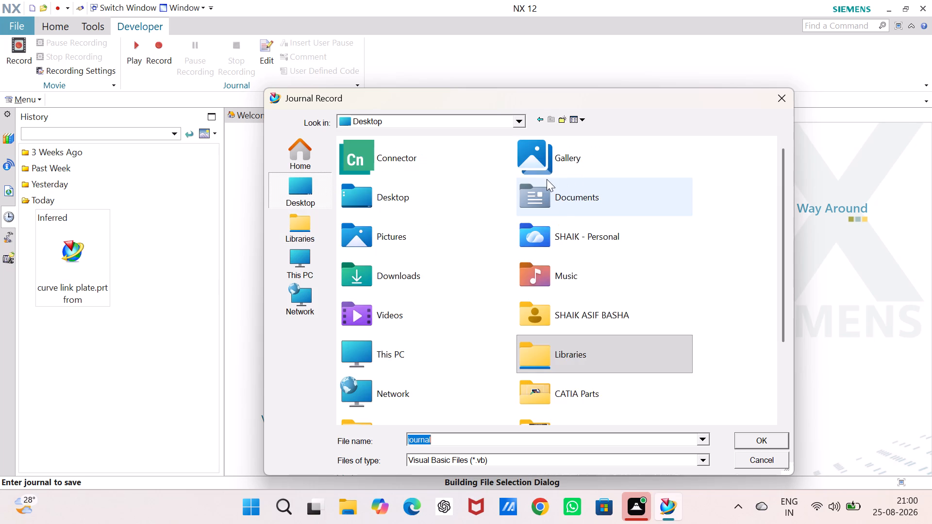
{"action": "scroll", "coordinate": [546, 179], "scroll_direction": "down", "scroll_amount": 1}
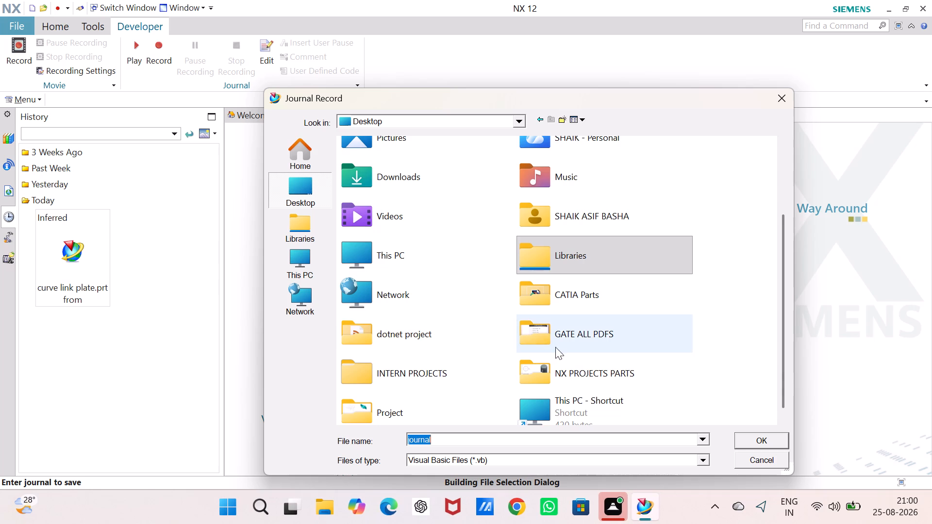
{"action": "scroll", "coordinate": [559, 353], "scroll_direction": "down", "scroll_amount": 1}
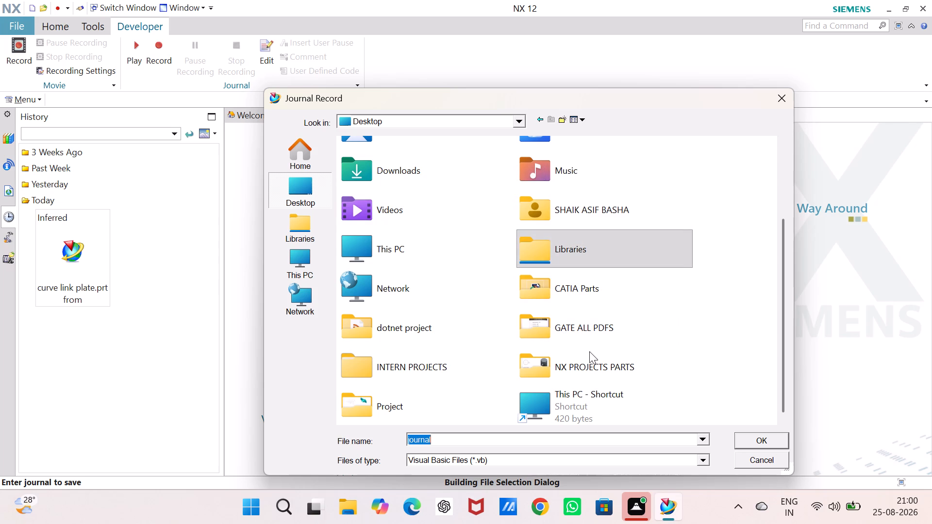
{"action": "double_click", "coordinate": [449, 374]}
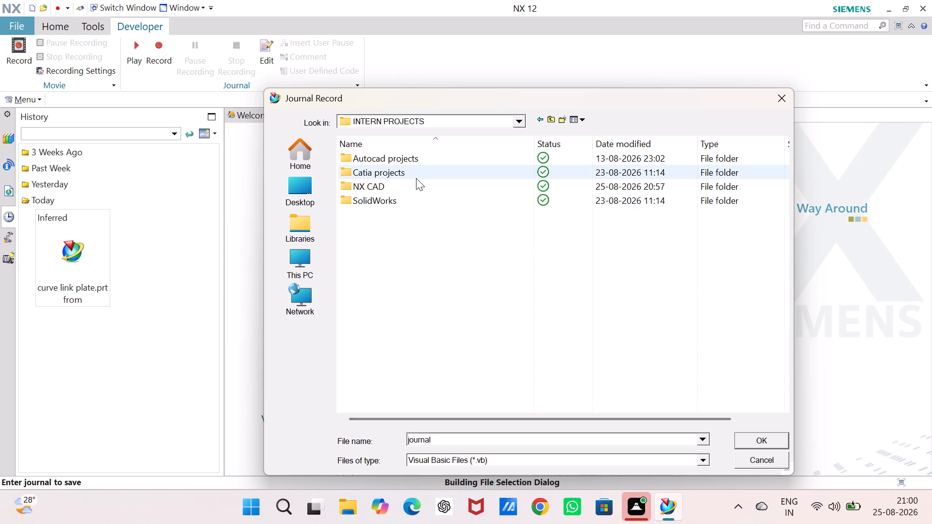
{"action": "double_click", "coordinate": [416, 181]}
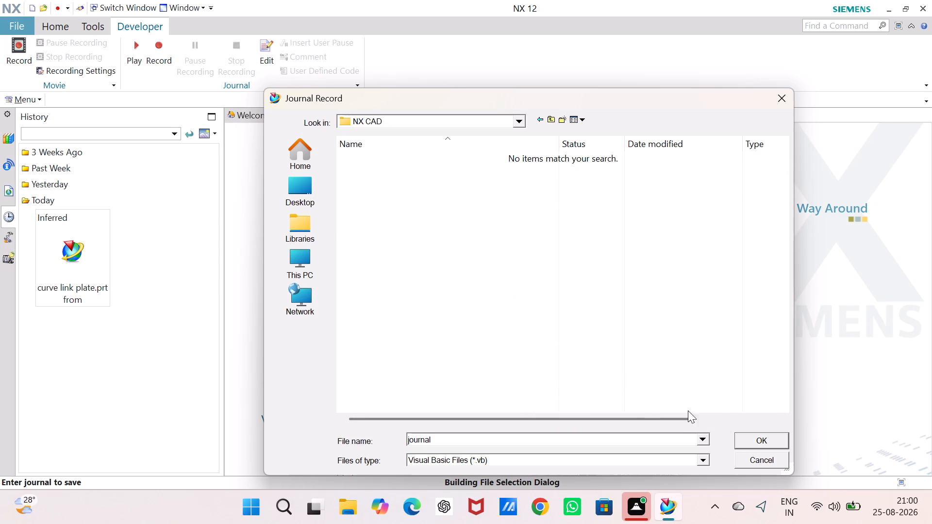
{"action": "left_click", "coordinate": [744, 442]}
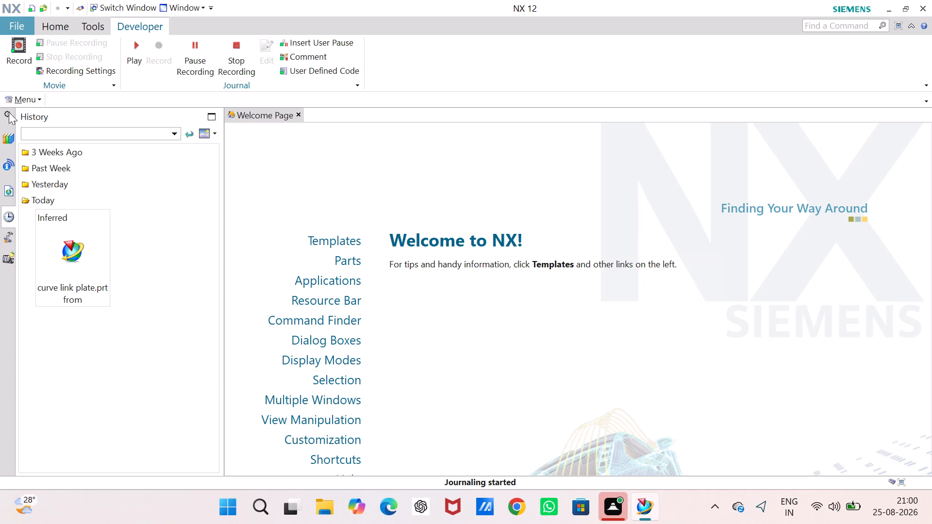
Set up a new part from the millimetre Model template, named gusseted mounting bracket.
{"action": "left_click", "coordinate": [19, 23]}
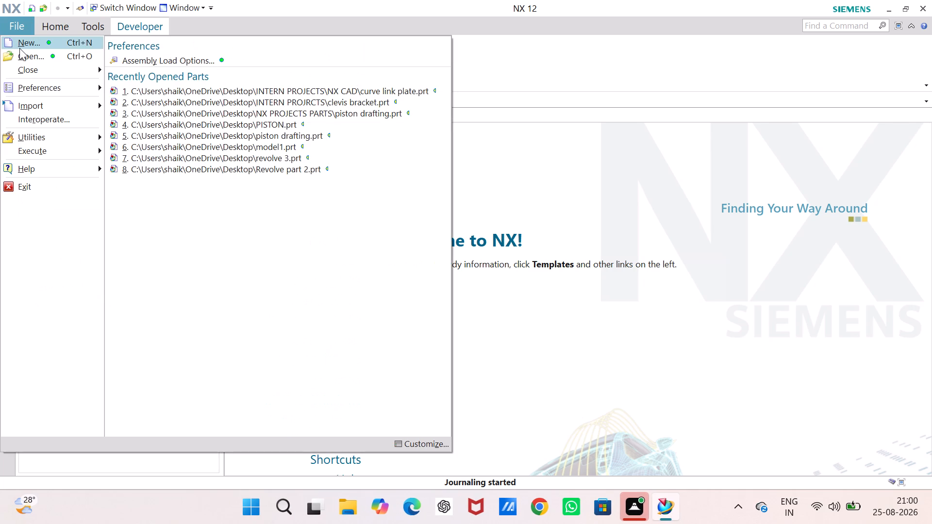
{"action": "left_click", "coordinate": [19, 47]}
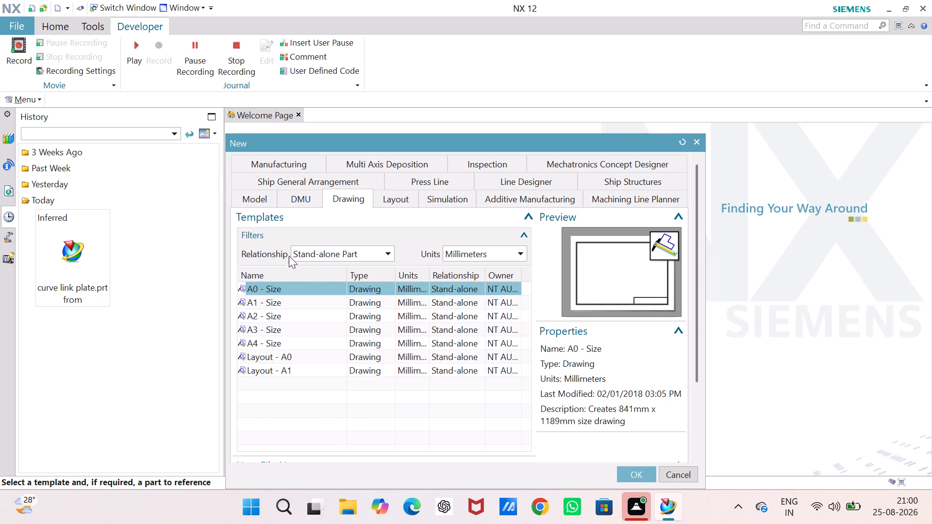
{"action": "left_click", "coordinate": [266, 199]}
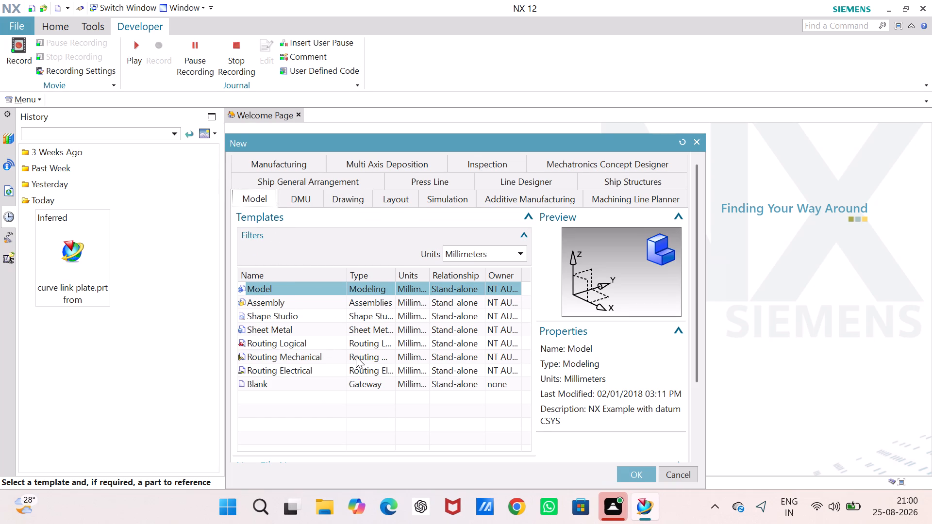
{"action": "scroll", "coordinate": [483, 383], "scroll_direction": "down", "scroll_amount": 3}
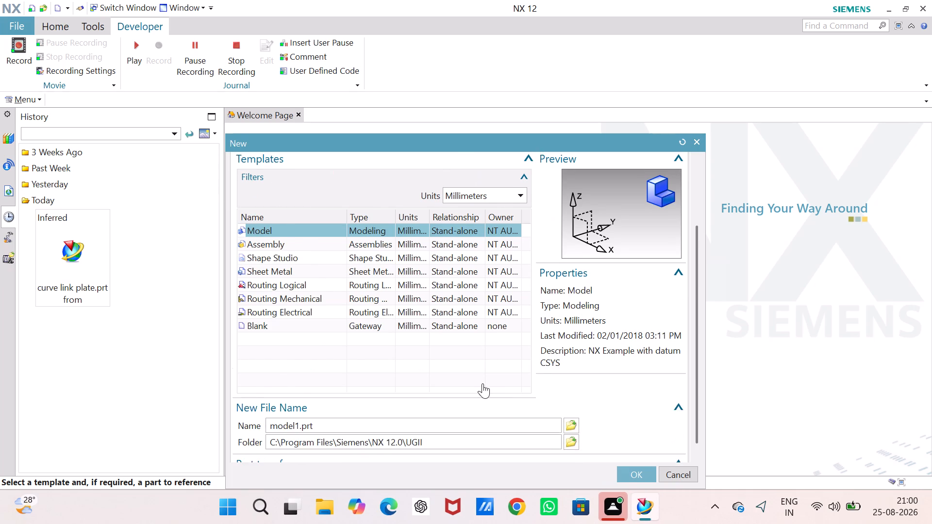
{"action": "scroll", "coordinate": [483, 383], "scroll_direction": "down", "scroll_amount": 1}
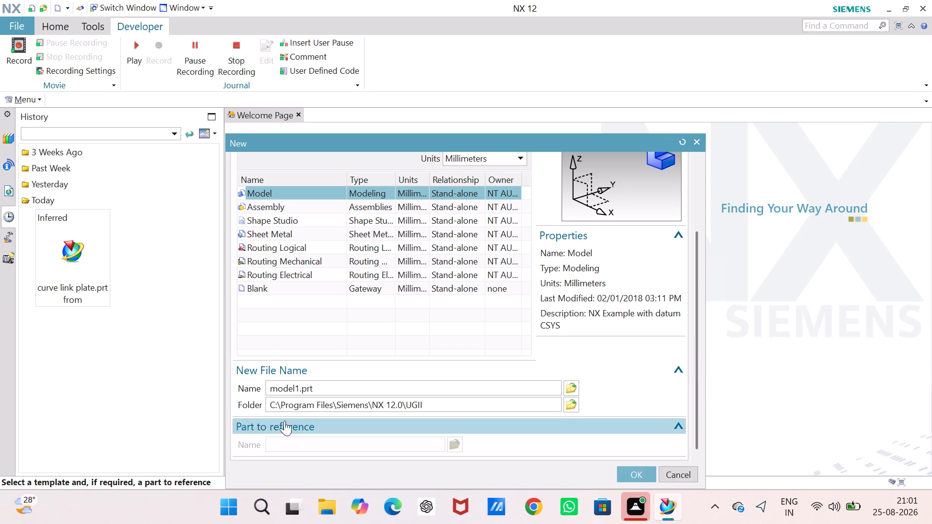
{"action": "double_click", "coordinate": [314, 390]}
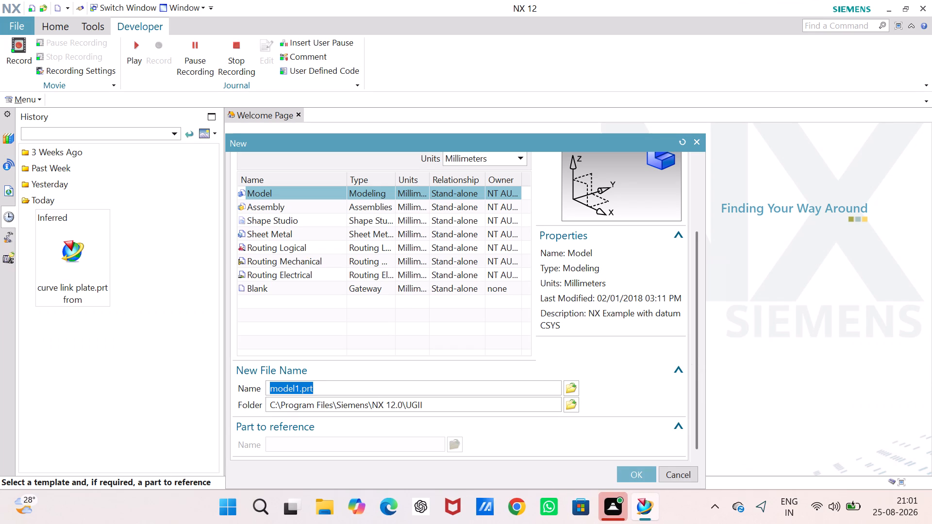
{"action": "type", "text": "gusse"}
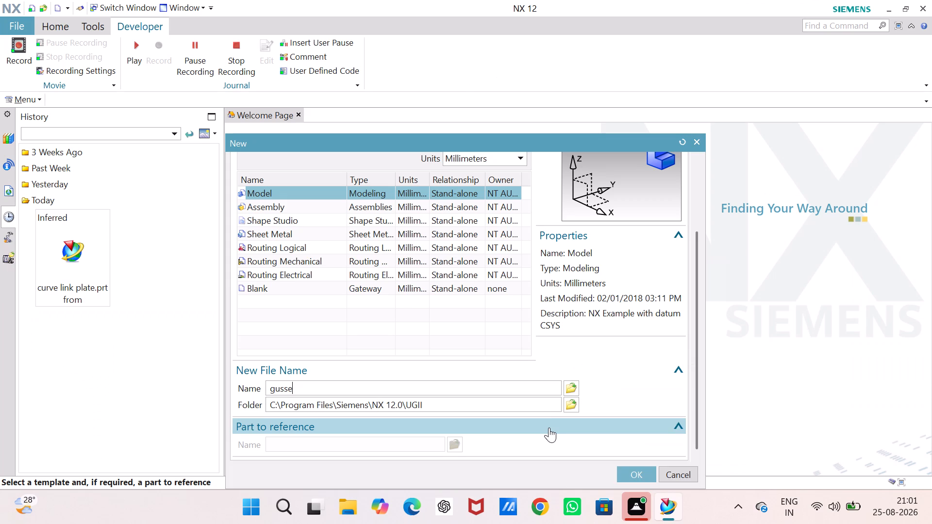
{"action": "type", "text": "tes"}
{"action": "key", "text": "BackSpace"}
{"action": "type", "text": "d mounting bracket"}
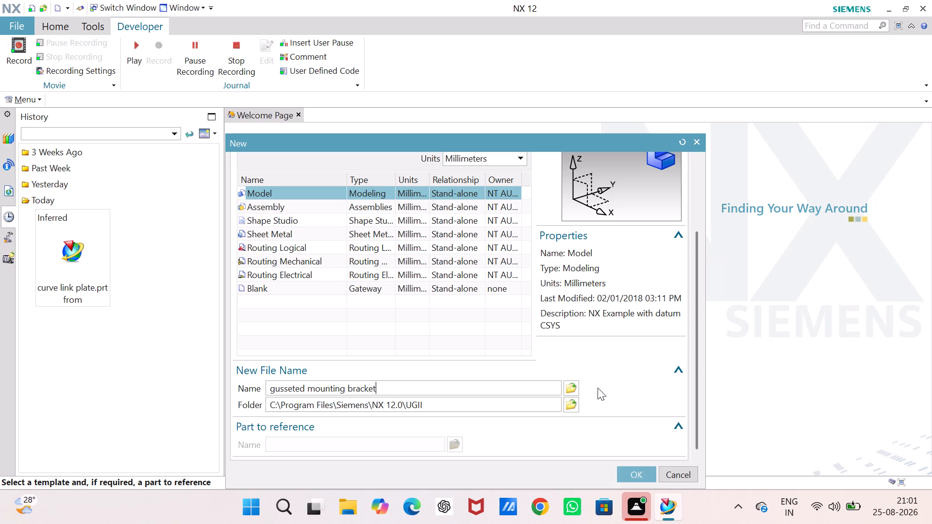
Choose the Desktop's INTERN PROJECTS\NX CAD folder as the new part's location and create the part.
{"action": "left_click", "coordinate": [565, 408]}
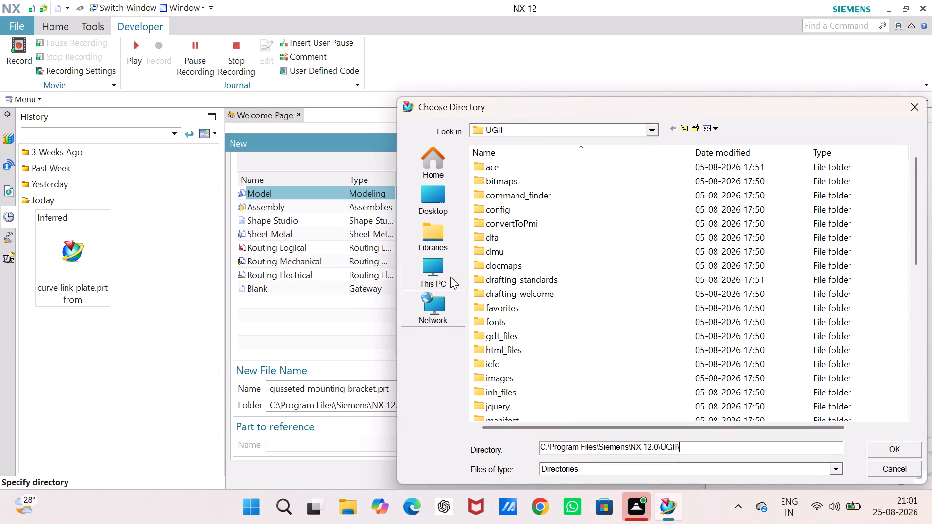
{"action": "left_click", "coordinate": [424, 202]}
{"action": "scroll", "coordinate": [569, 231], "scroll_direction": "down", "scroll_amount": 3}
{"action": "left_click_drag", "start_coordinate": [535, 384], "coordinate": [535, 377]}
{"action": "left_click", "coordinate": [535, 377]}
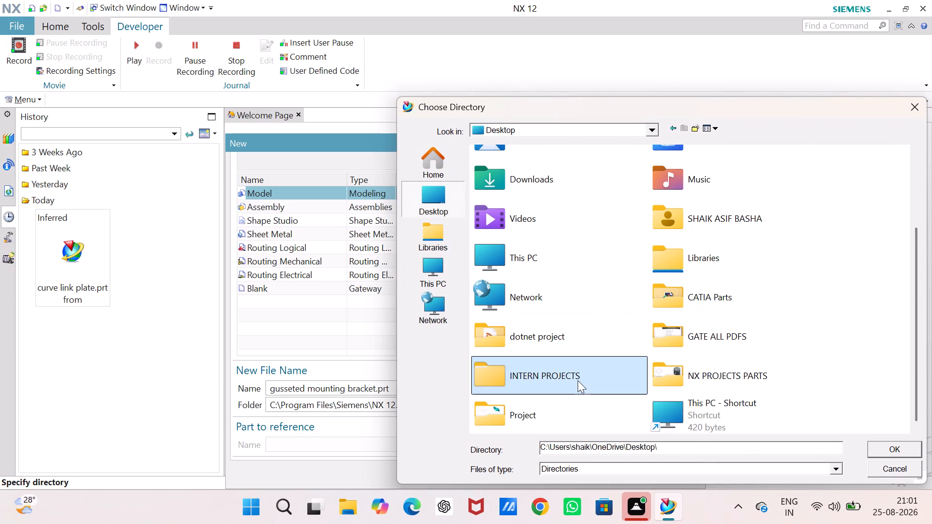
{"action": "double_click", "coordinate": [578, 380]}
{"action": "double_click", "coordinate": [553, 192]}
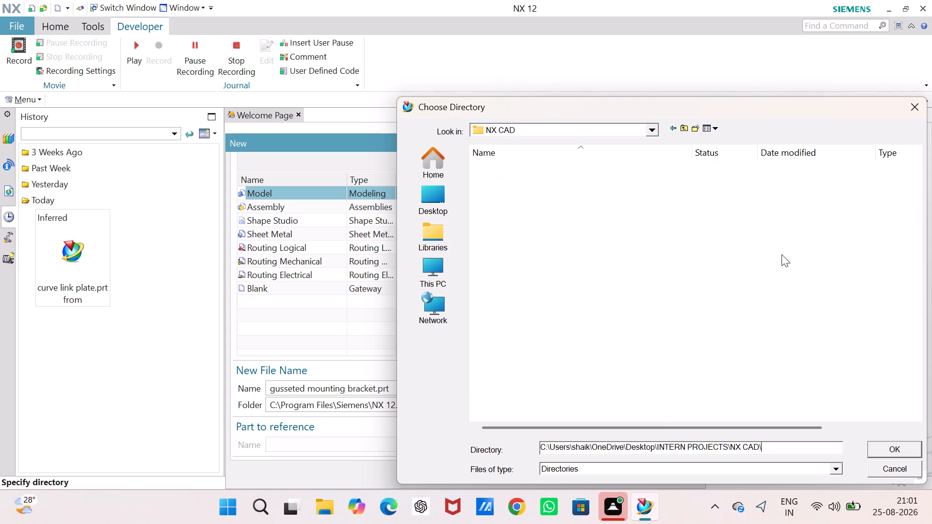
{"action": "left_click", "coordinate": [889, 445]}
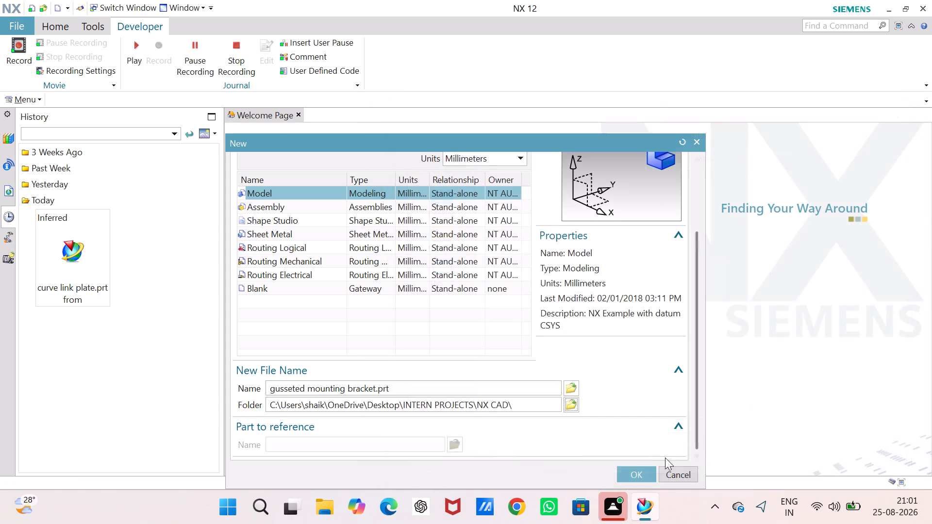
{"action": "left_click", "coordinate": [635, 476]}
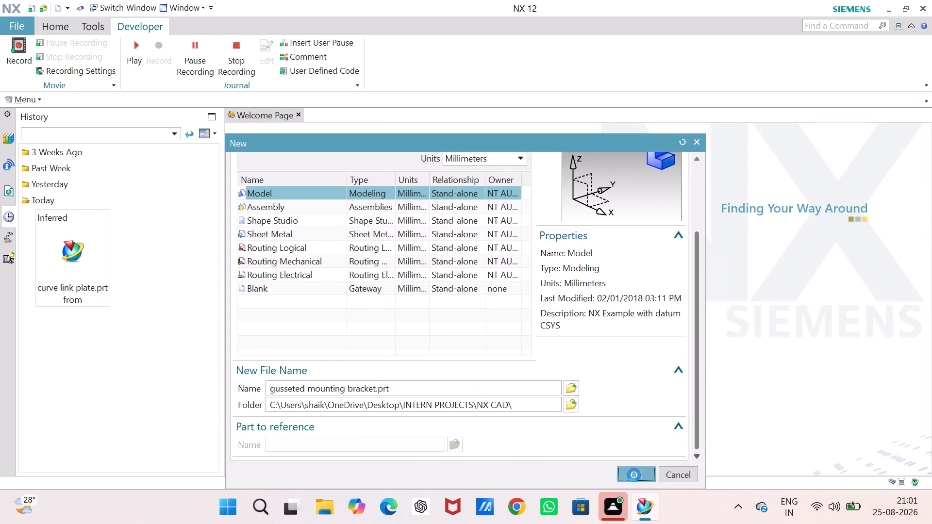
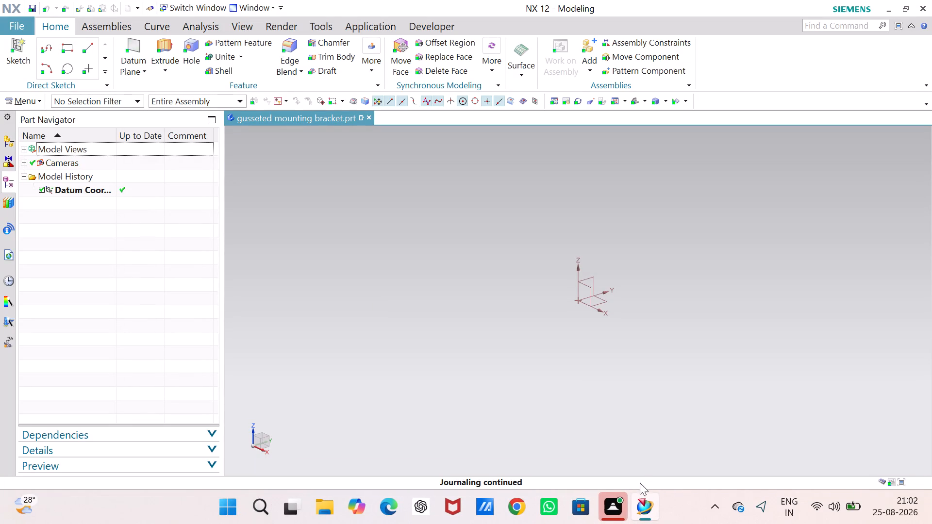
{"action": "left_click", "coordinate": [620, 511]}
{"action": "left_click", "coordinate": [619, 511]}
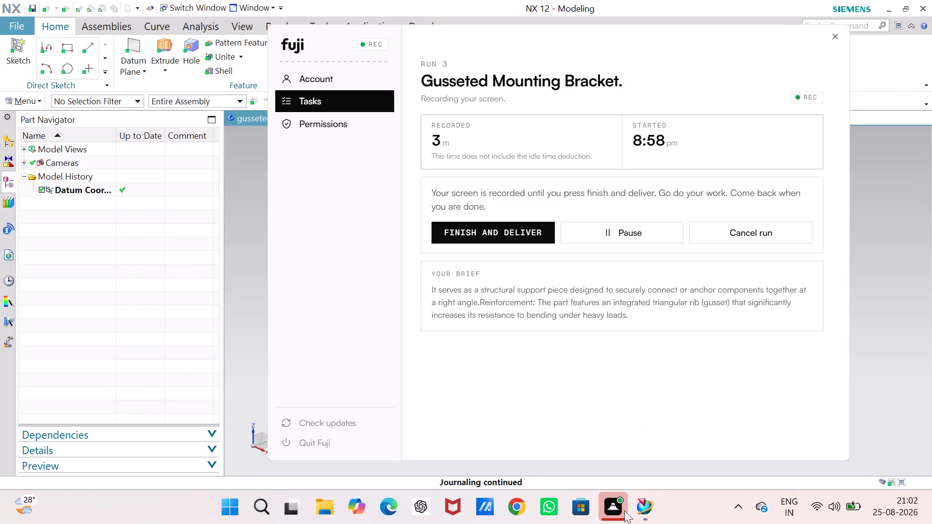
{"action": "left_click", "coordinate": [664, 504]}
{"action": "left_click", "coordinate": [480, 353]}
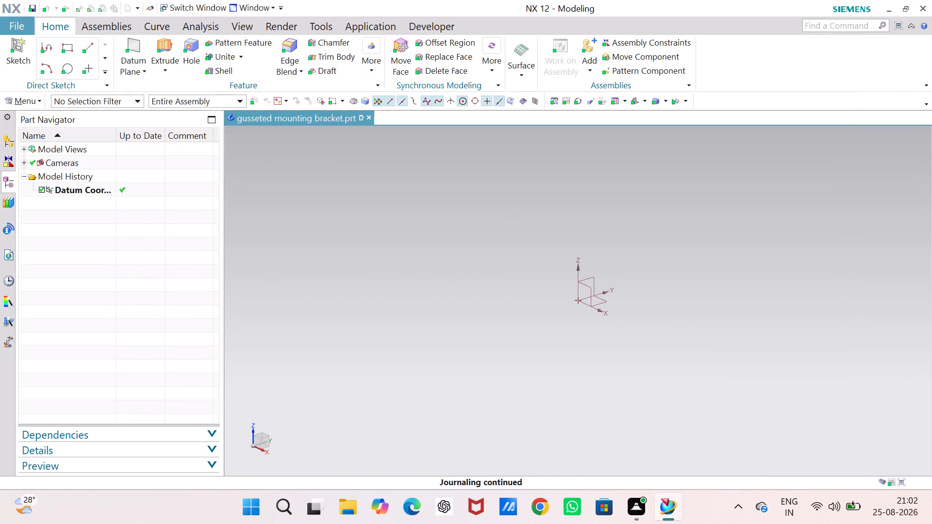
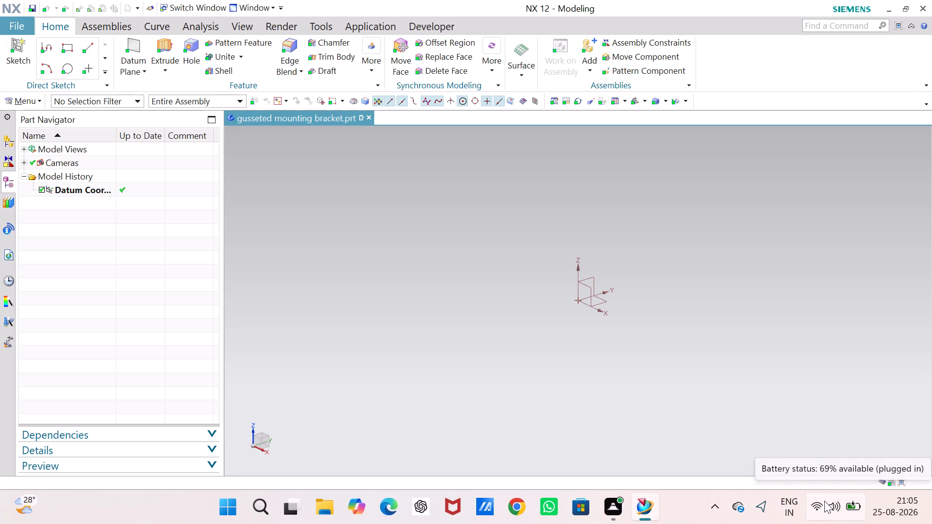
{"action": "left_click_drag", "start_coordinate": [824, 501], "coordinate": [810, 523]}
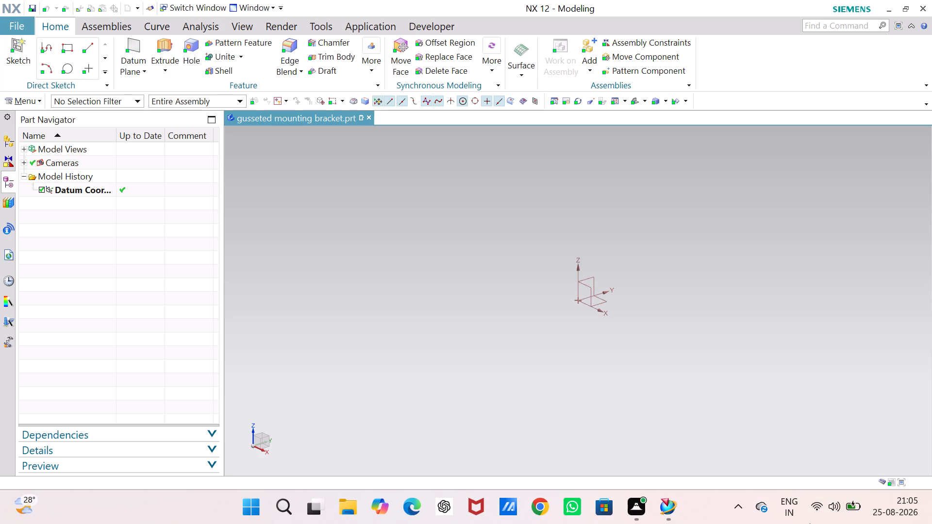
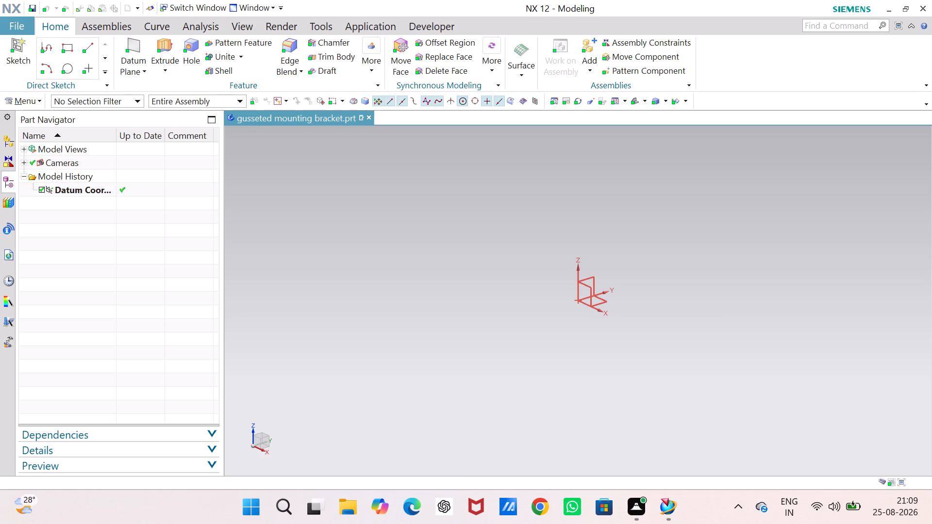
Create a new sketch in the task environment on the YZ plane of the datum coordinate system.
{"action": "left_click", "coordinate": [14, 98]}
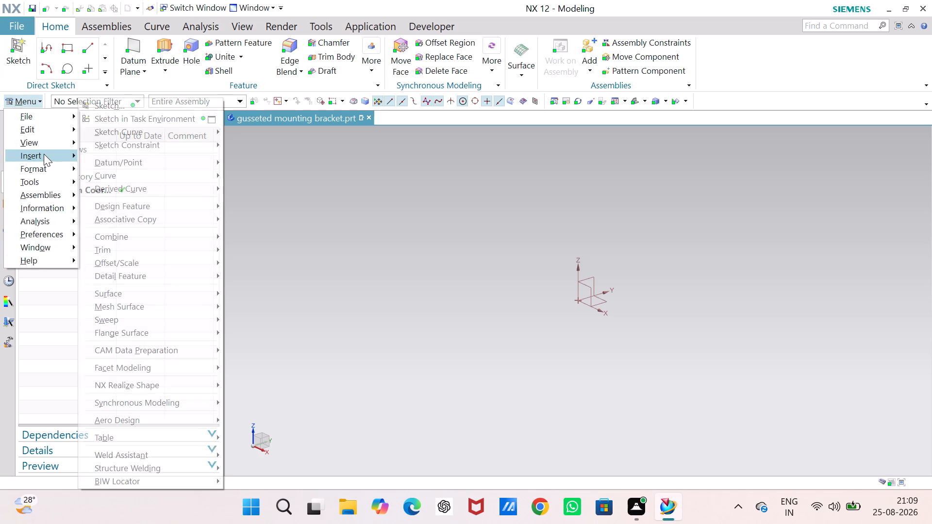
{"action": "left_click", "coordinate": [136, 122]}
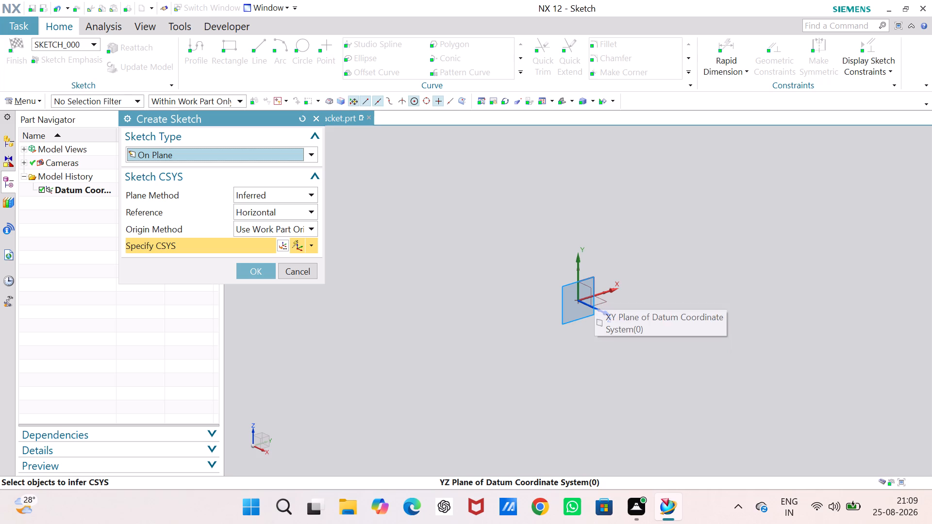
{"action": "left_click", "coordinate": [594, 293]}
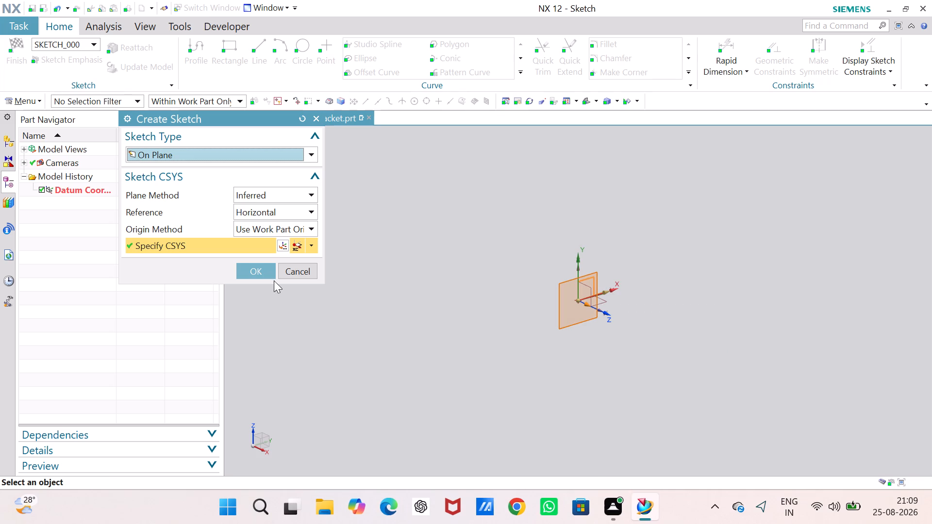
{"action": "left_click", "coordinate": [266, 268]}
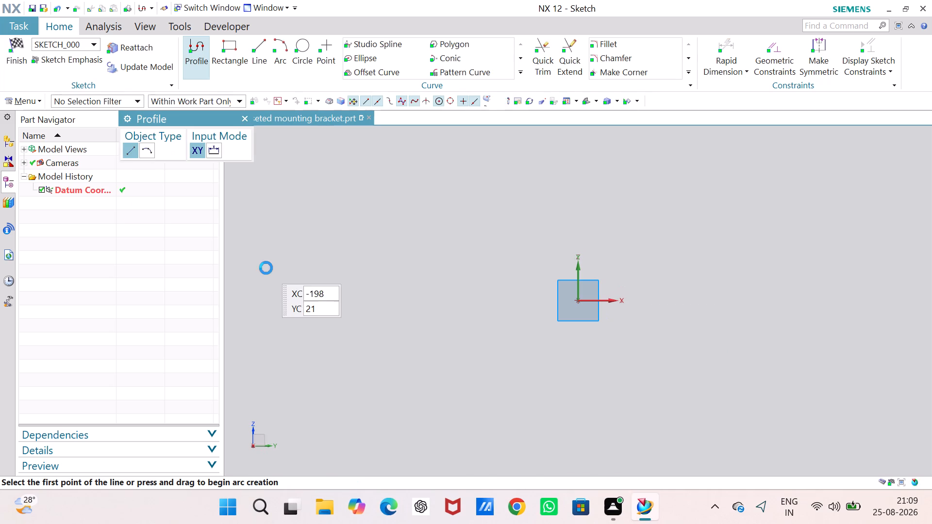
Sketch a closed L-shaped profile from the origin, base about 86 mm long, foot 18 mm thick, upright 37 mm wide rising 48 mm above the foot.
{"action": "left_click", "coordinate": [193, 58]}
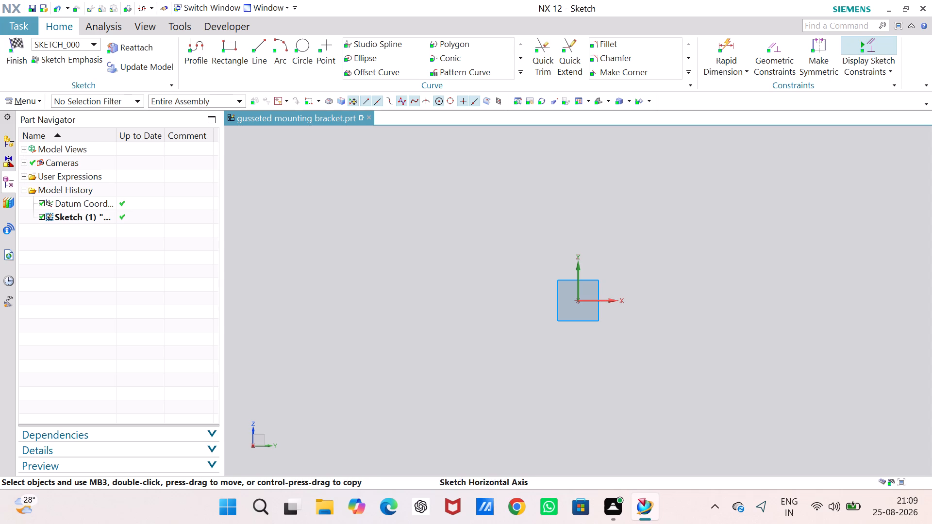
{"action": "left_click", "coordinate": [199, 45]}
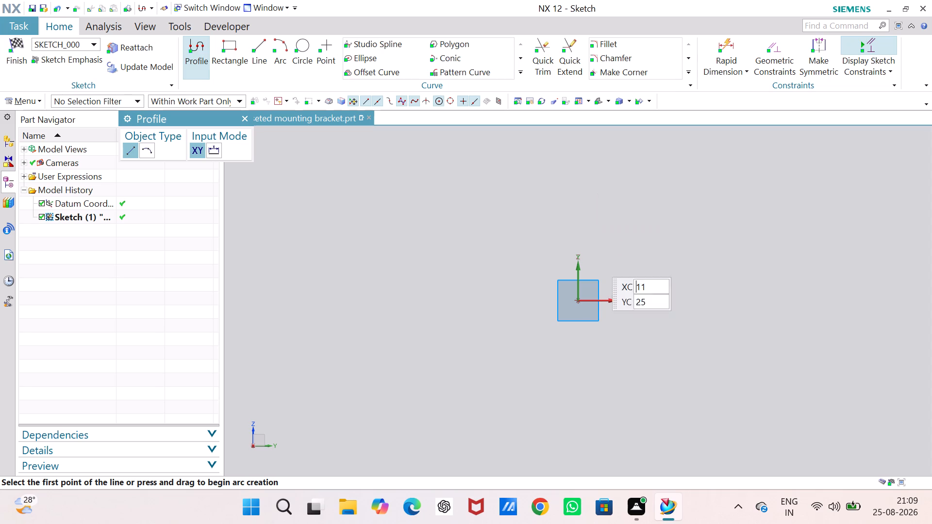
{"action": "left_click", "coordinate": [579, 300]}
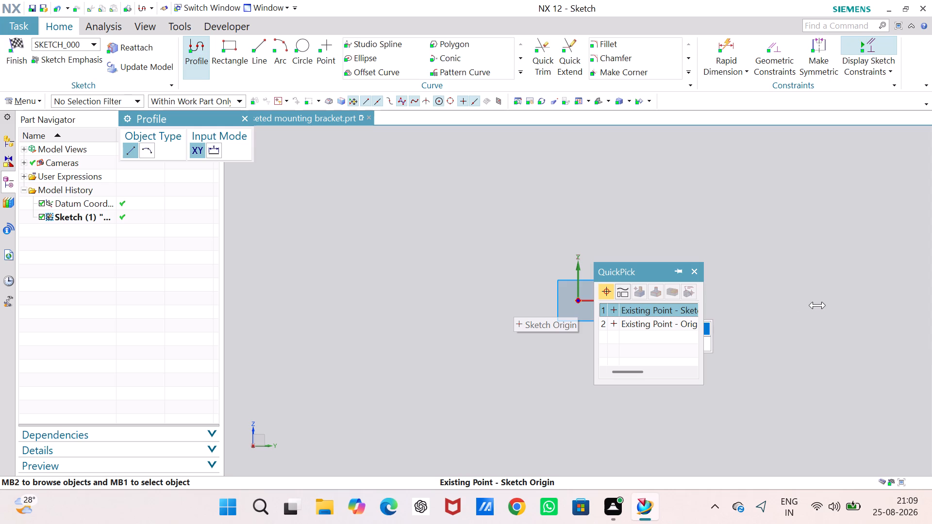
{"action": "left_click", "coordinate": [658, 306]}
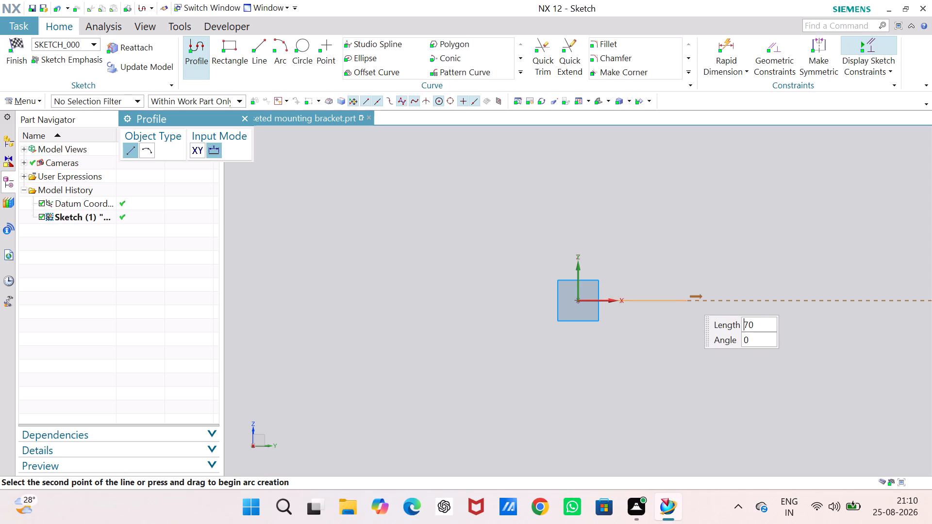
{"action": "left_click", "coordinate": [714, 300]}
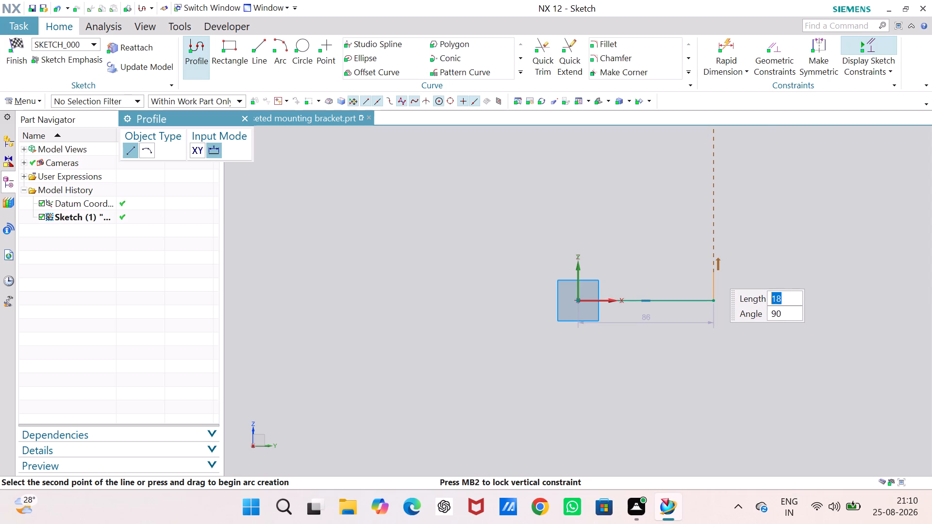
{"action": "left_click", "coordinate": [714, 273]}
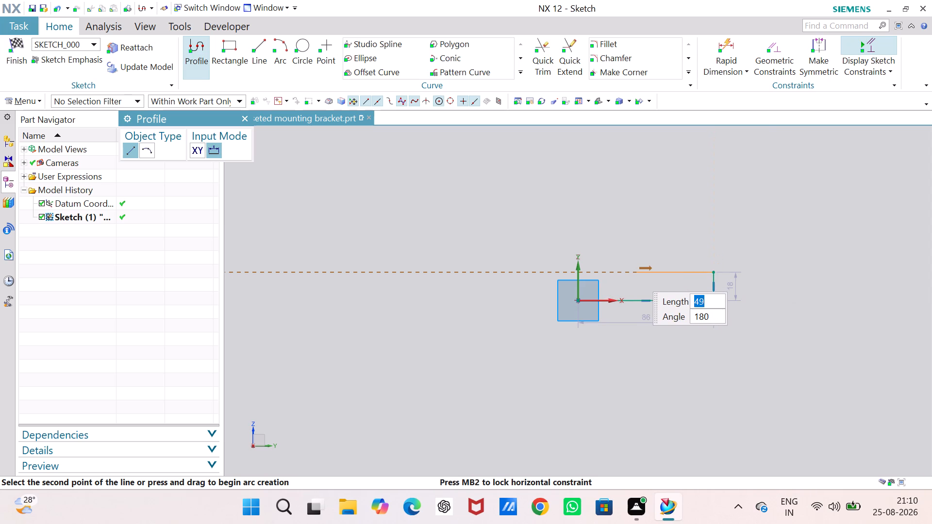
{"action": "left_click", "coordinate": [637, 276]}
{"action": "left_click", "coordinate": [633, 196]}
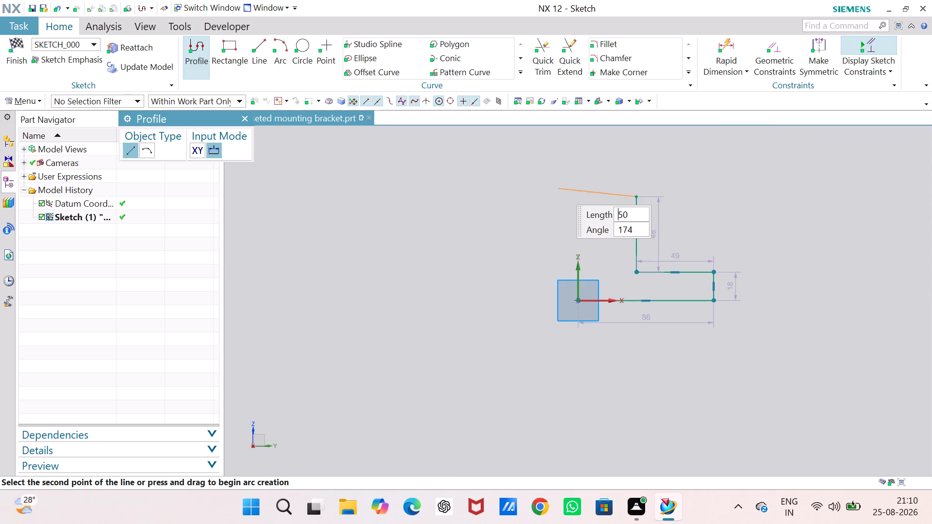
{"action": "left_click", "coordinate": [580, 197]}
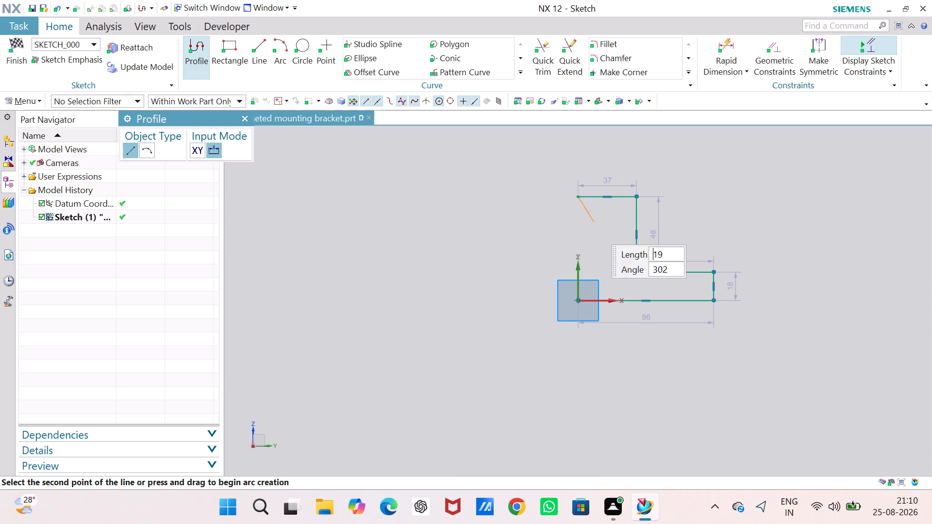
{"action": "left_click", "coordinate": [579, 298]}
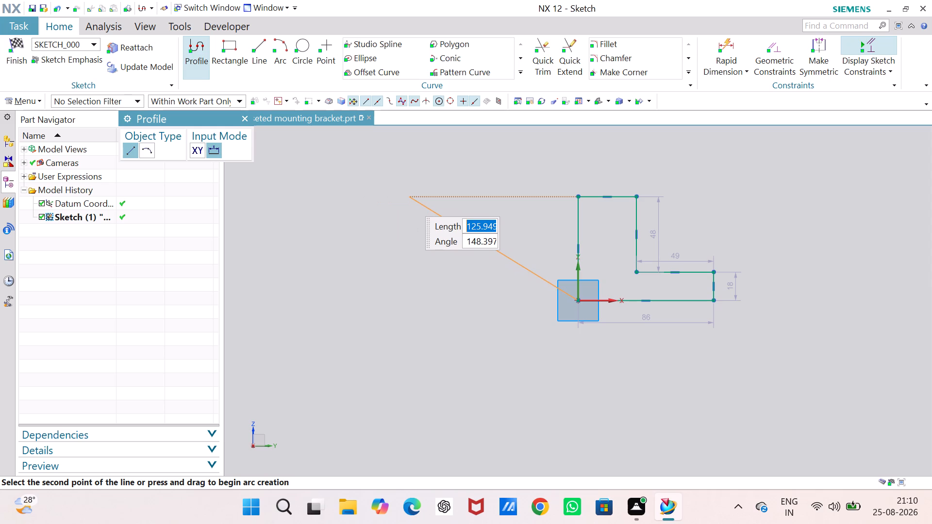
{"action": "key", "text": "Escape"}
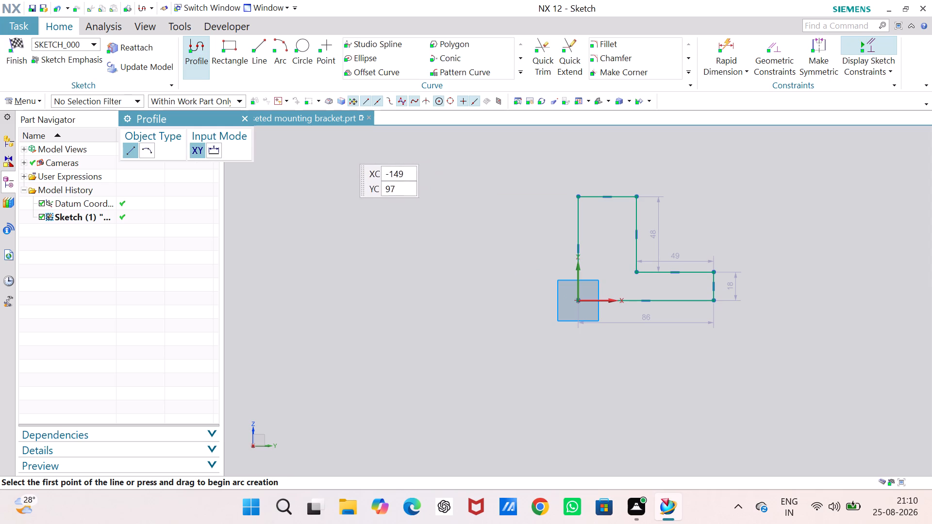
Dimension the top edge of the L profile's upright and set its width to 30 mm.
{"action": "left_click", "coordinate": [723, 42]}
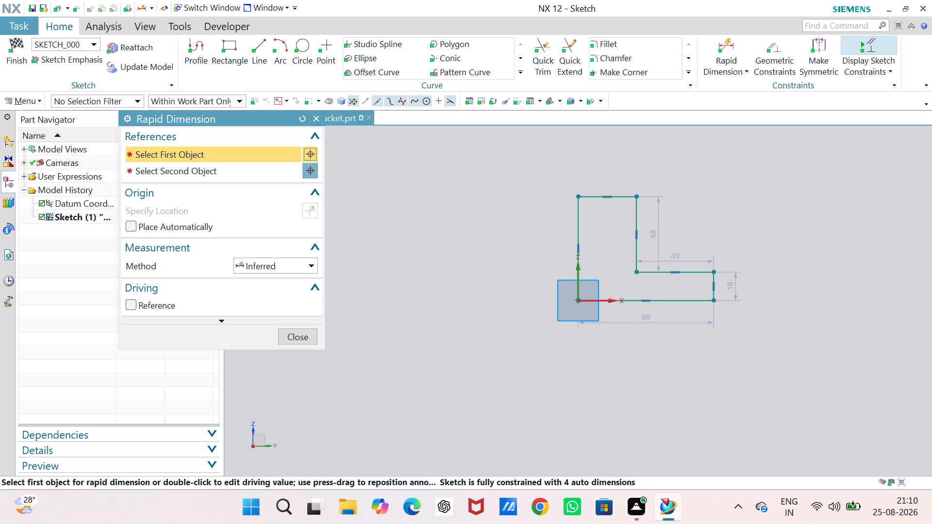
{"action": "left_click", "coordinate": [596, 196]}
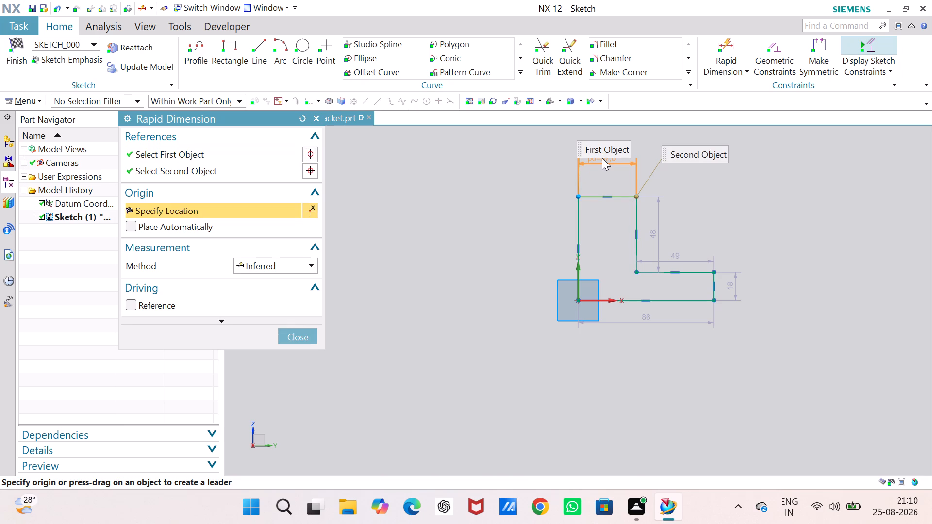
{"action": "left_click", "coordinate": [602, 158]}
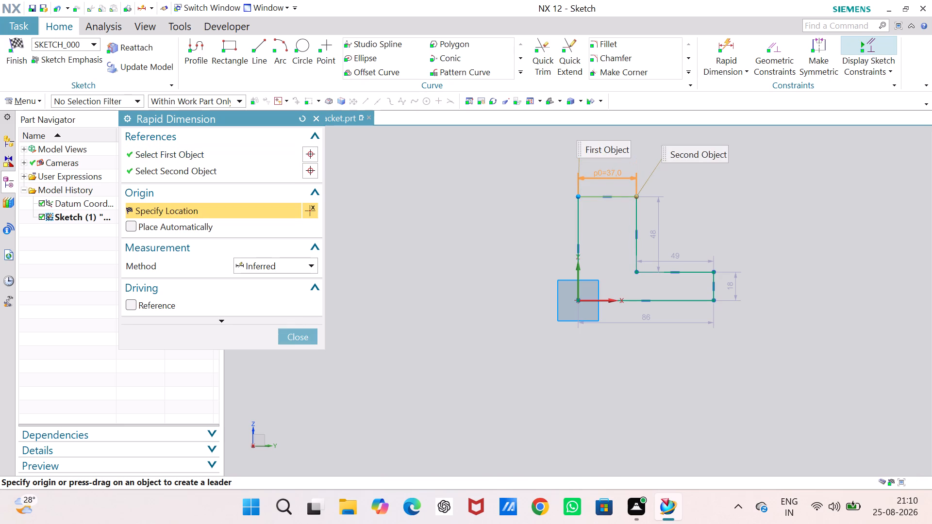
{"action": "left_click", "coordinate": [606, 168]}
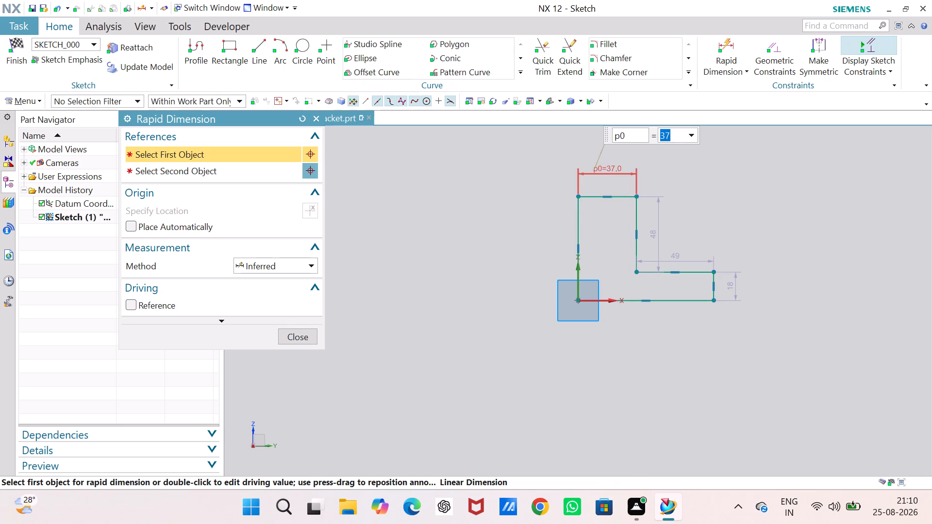
{"action": "type", "text": "30"}
{"action": "key", "text": "Return"}
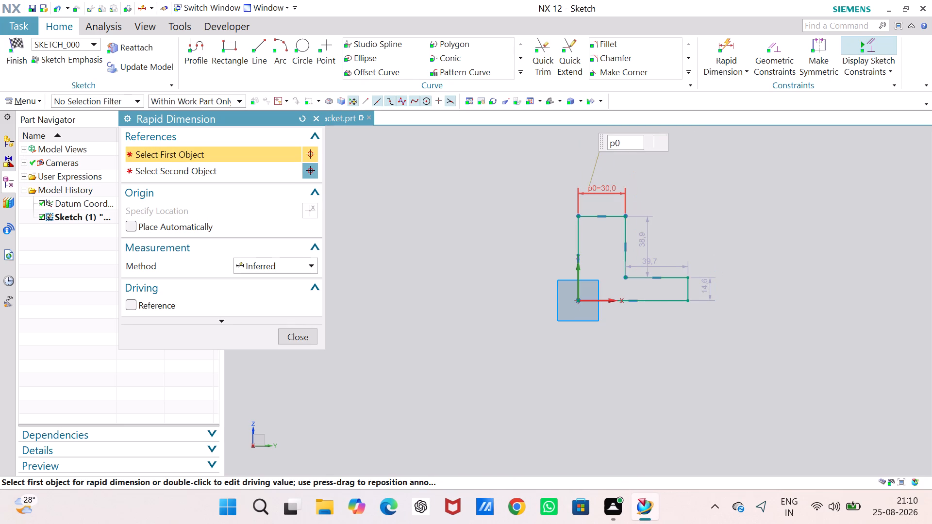
{"action": "left_click", "coordinate": [295, 341]}
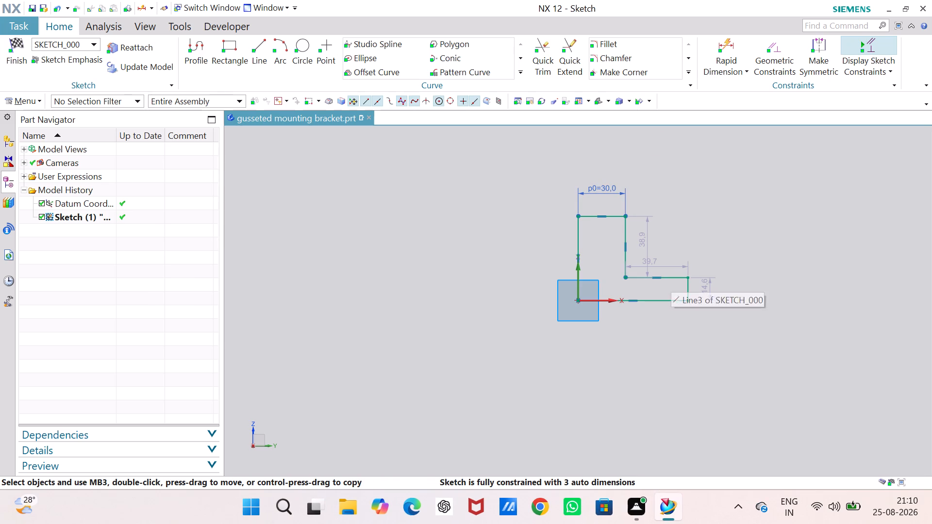
Dimension the foot's thickness between its upper and lower edges and set it to 9 mm.
{"action": "left_click", "coordinate": [733, 41]}
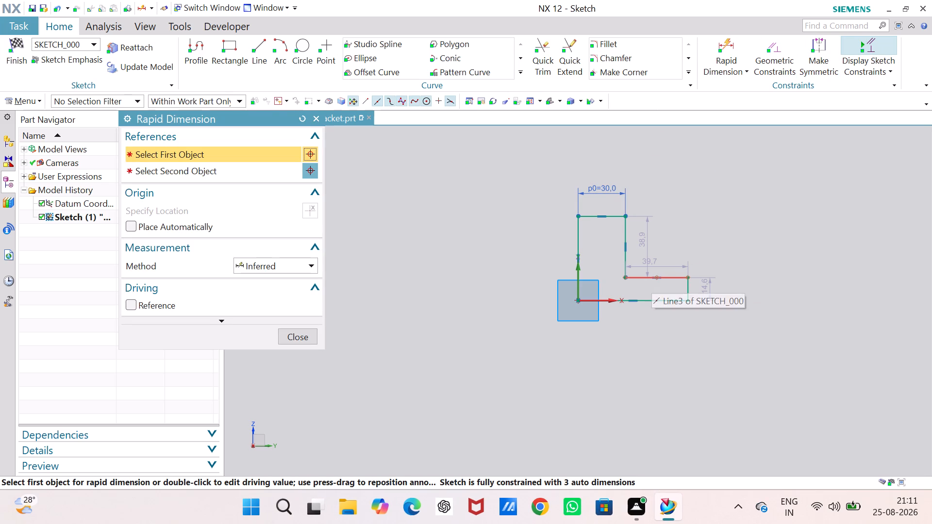
{"action": "left_click", "coordinate": [669, 276]}
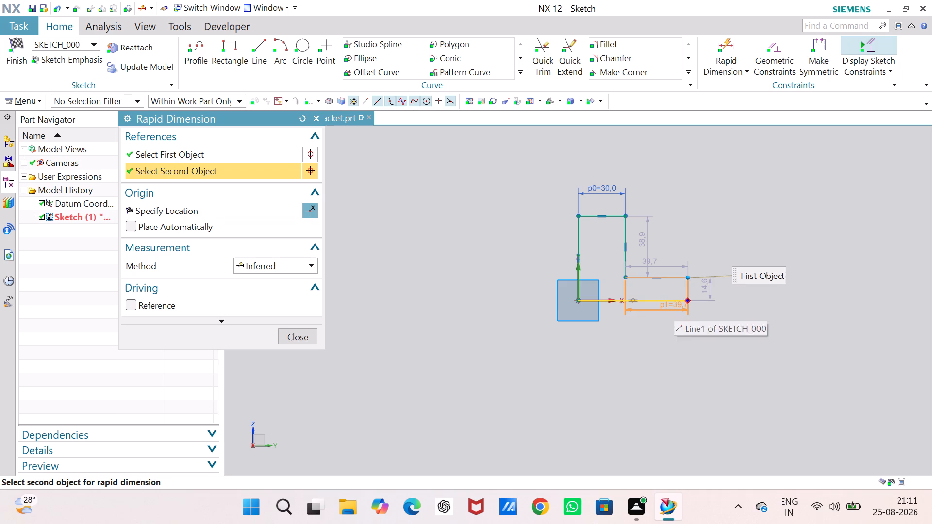
{"action": "left_click", "coordinate": [673, 301]}
{"action": "left_click", "coordinate": [752, 294]}
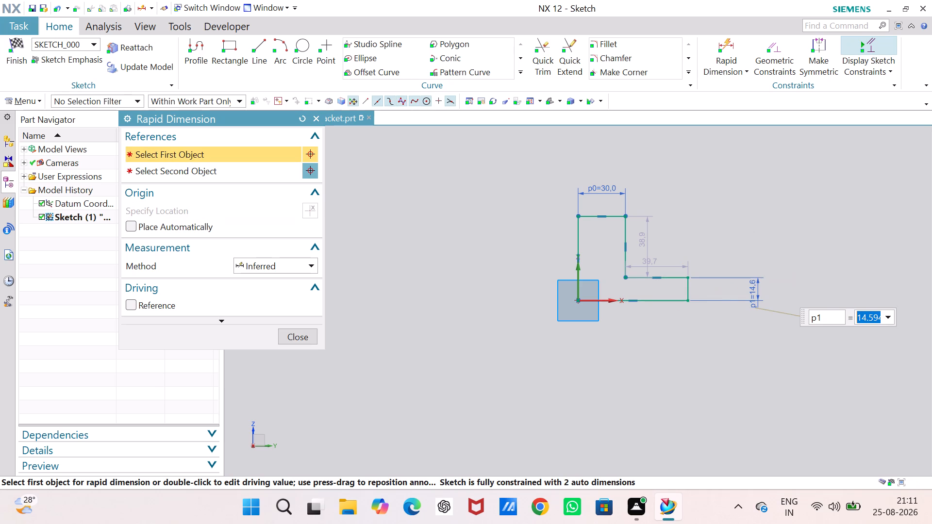
{"action": "key", "text": "9"}
{"action": "key", "text": "Return"}
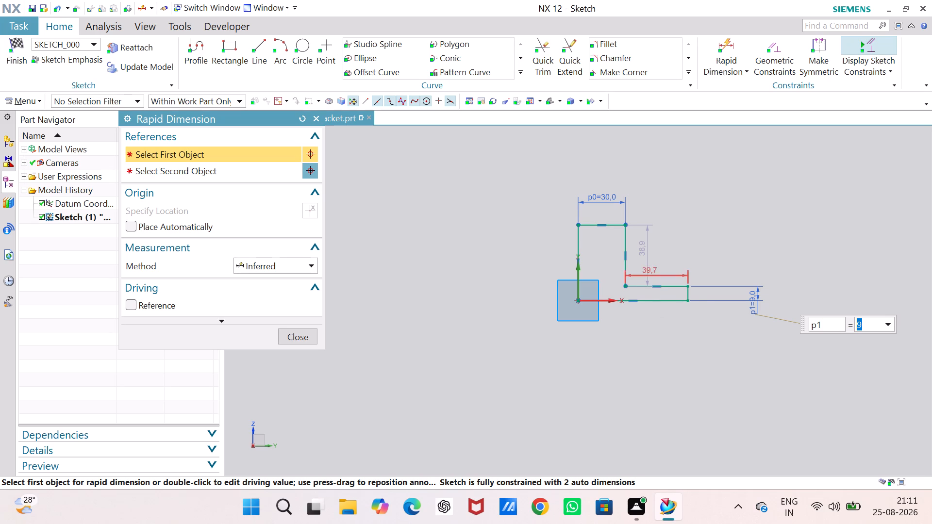
Dimension the overall base length from the origin to the foot's end as 60+15 mm and finish the sketch.
{"action": "left_click", "coordinate": [577, 300]}
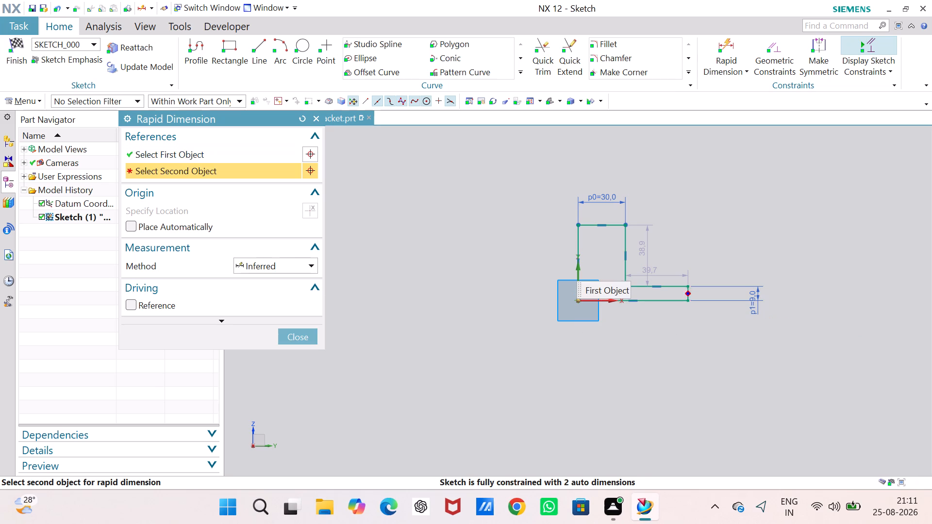
{"action": "left_click", "coordinate": [688, 300]}
{"action": "left_click", "coordinate": [622, 334]}
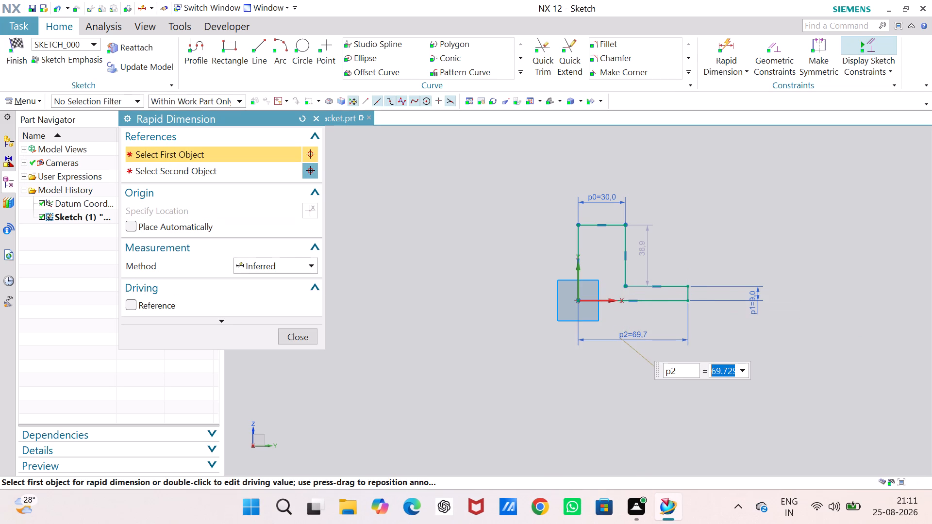
{"action": "type", "text": "60"}
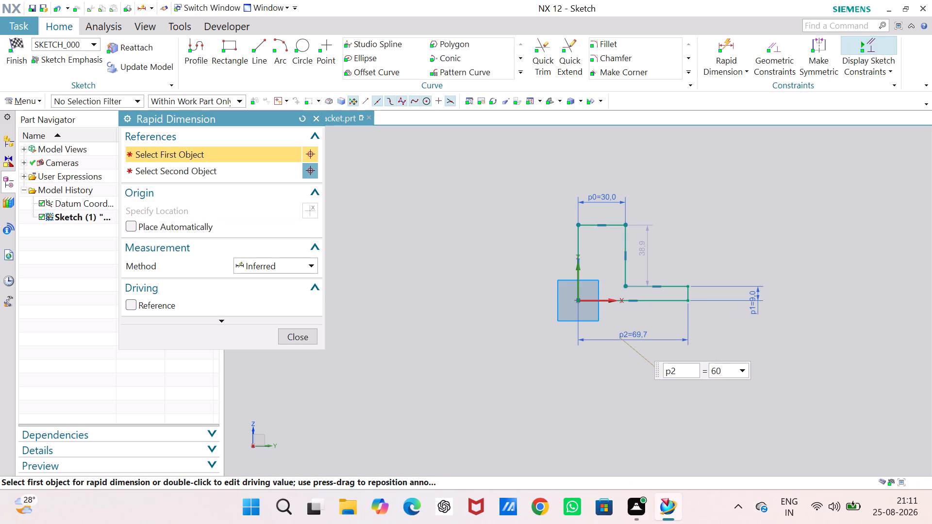
{"action": "key", "text": "shift+plus"}
{"action": "type", "text": "15"}
{"action": "key", "text": "Return"}
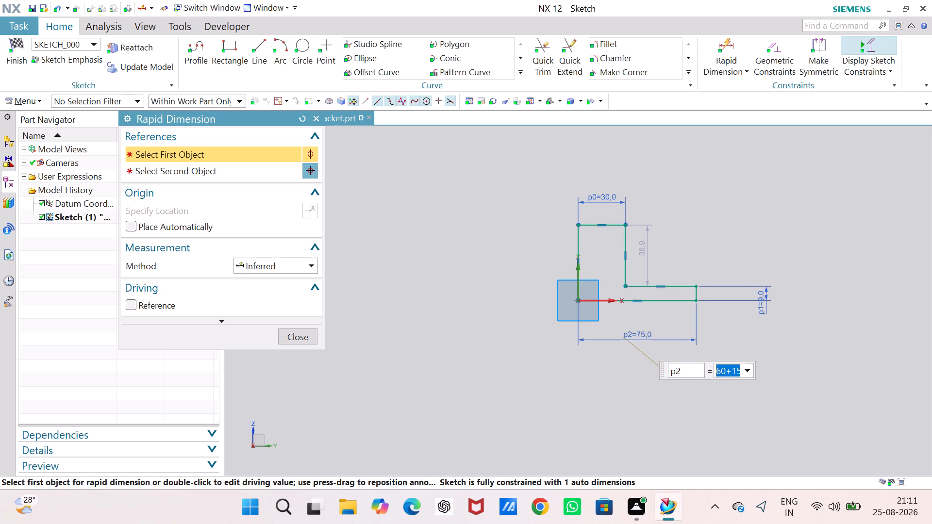
{"action": "left_click", "coordinate": [300, 336]}
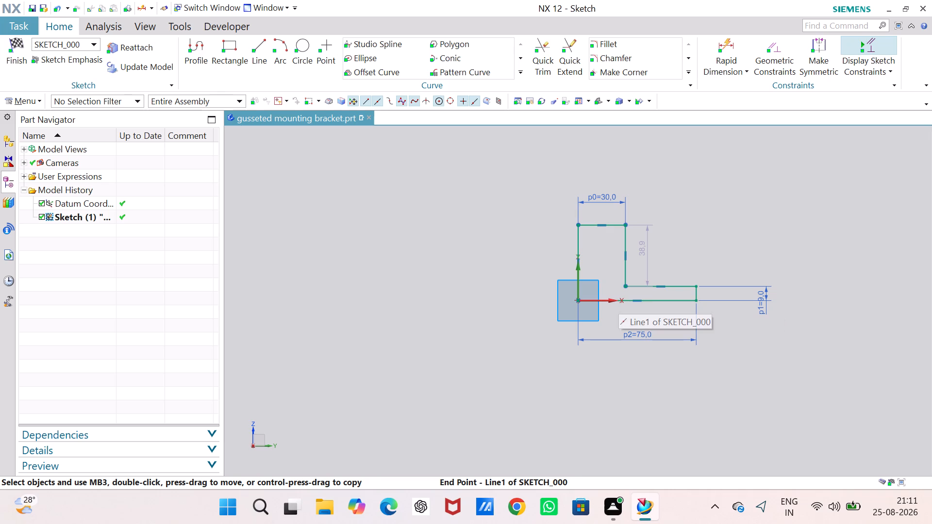
{"action": "left_click", "coordinate": [18, 50]}
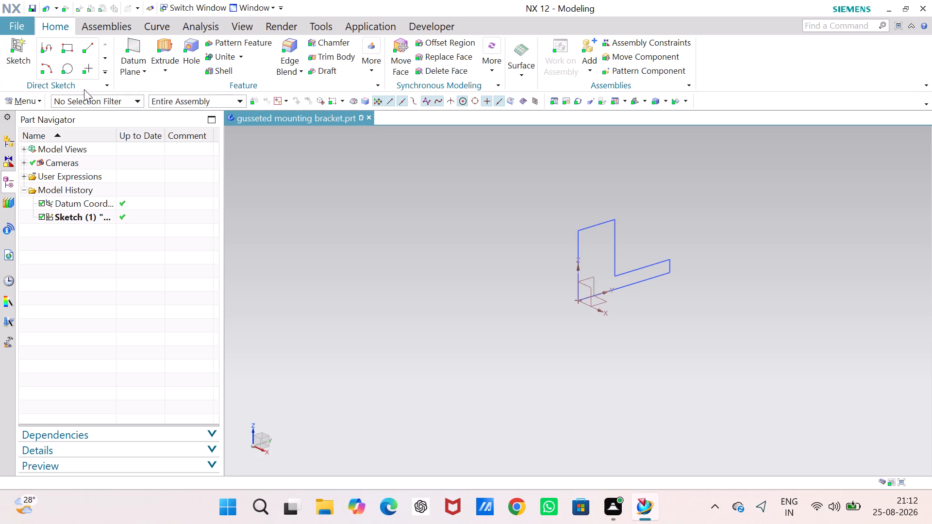
Extrude the L-shaped sketch symmetrically with a distance of 15 mm as a solid body.
{"action": "left_click", "coordinate": [163, 46]}
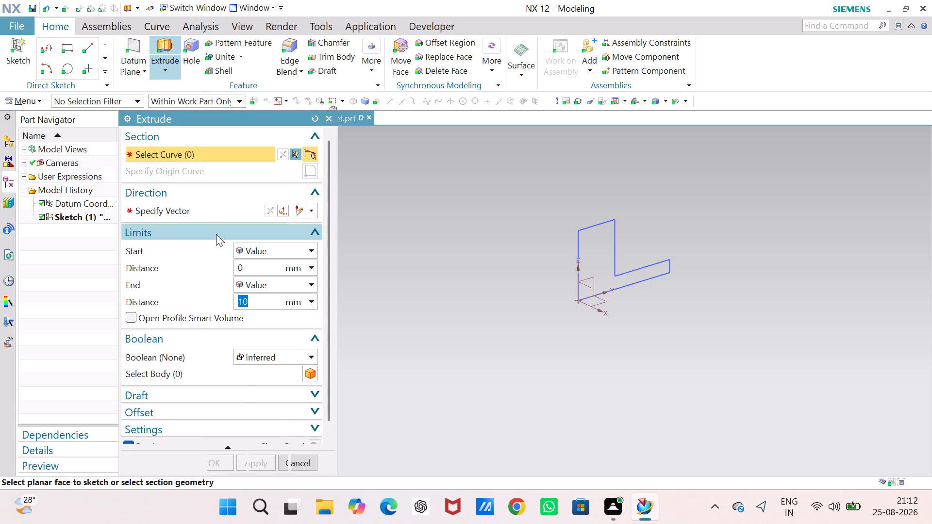
{"action": "type", "text": "15"}
{"action": "left_click", "coordinate": [297, 249]}
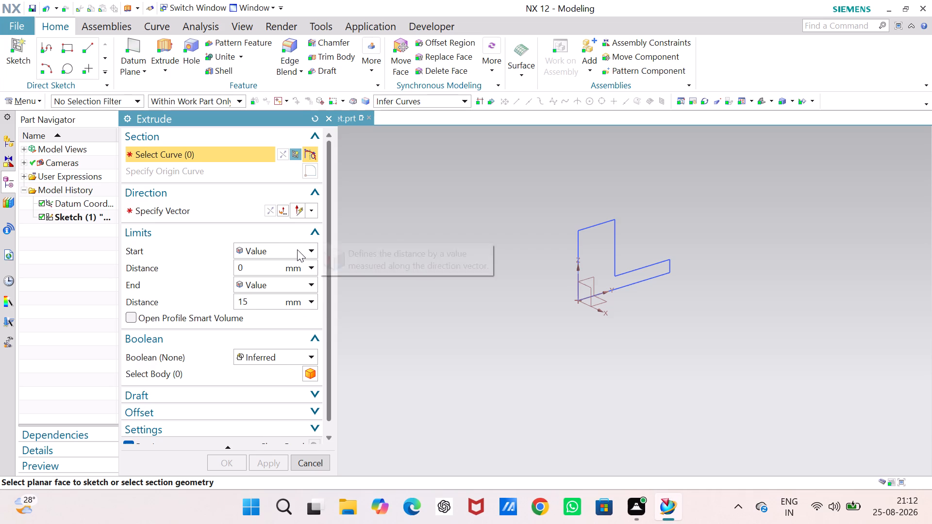
{"action": "left_click", "coordinate": [291, 285]}
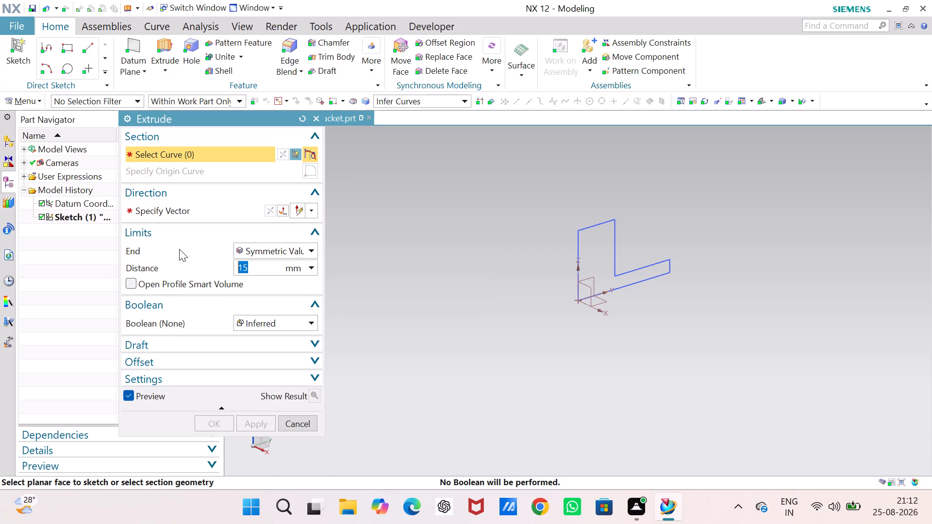
{"action": "left_click", "coordinate": [85, 219]}
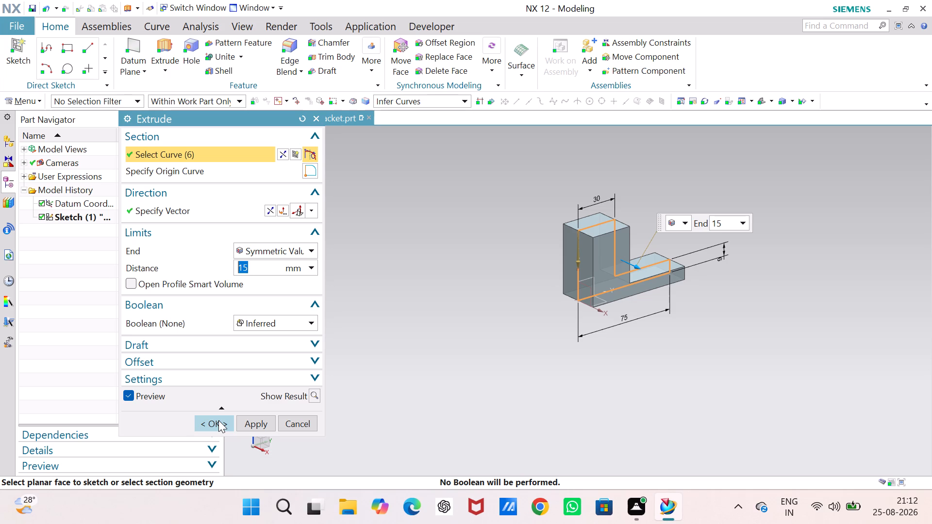
{"action": "left_click", "coordinate": [218, 420]}
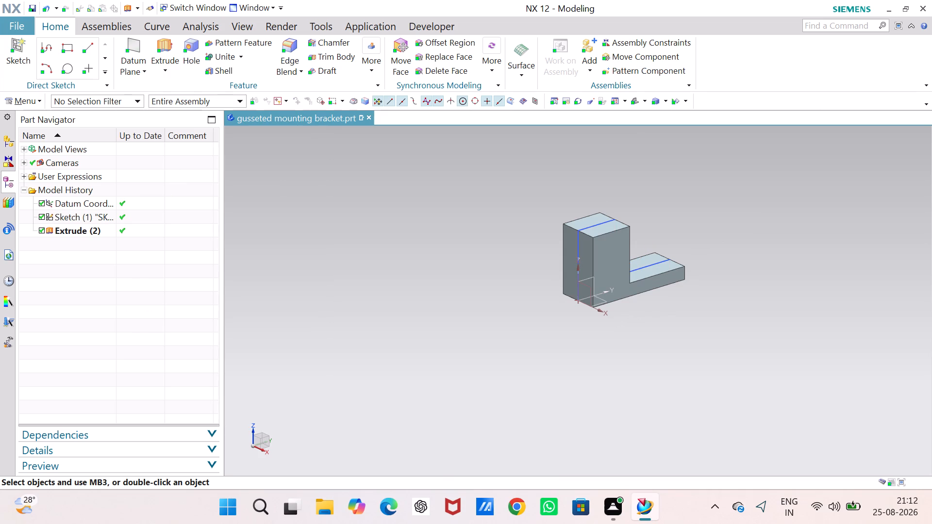
Examine the extruded L-shaped solid in isometric orientation and from other angles.
{"action": "left_click", "coordinate": [384, 381]}
{"action": "right_click", "coordinate": [421, 266]}
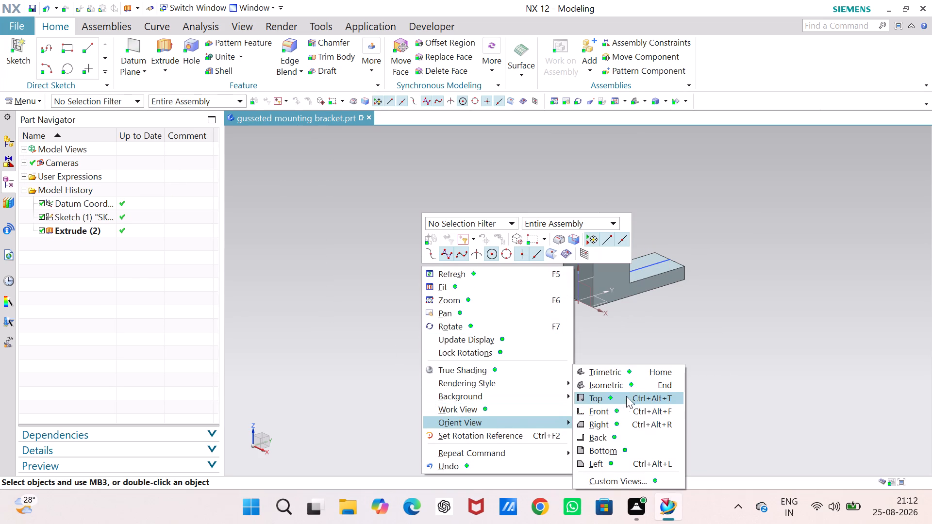
{"action": "left_click", "coordinate": [630, 386]}
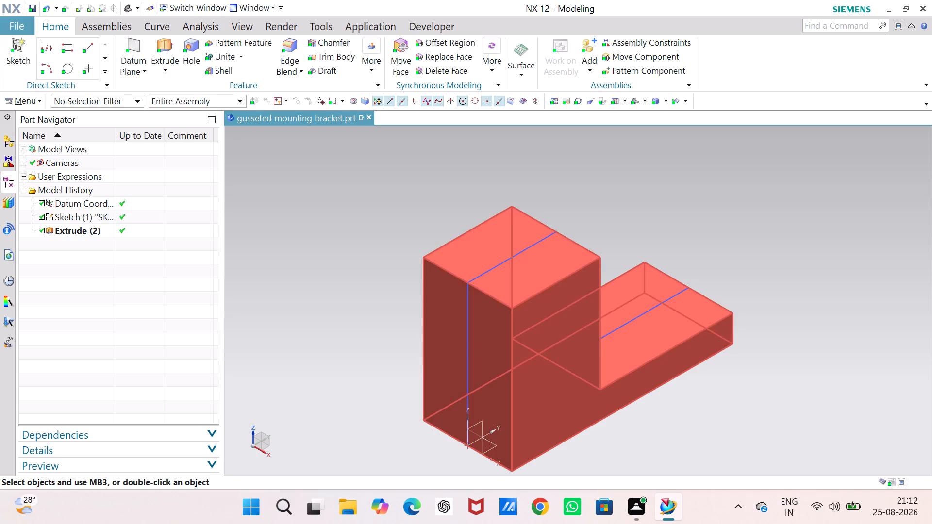
{"action": "left_click", "coordinate": [834, 324]}
{"action": "scroll", "coordinate": [682, 404], "scroll_direction": "up", "scroll_amount": 1}
{"action": "scroll", "coordinate": [682, 402], "scroll_direction": "down", "scroll_amount": 4}
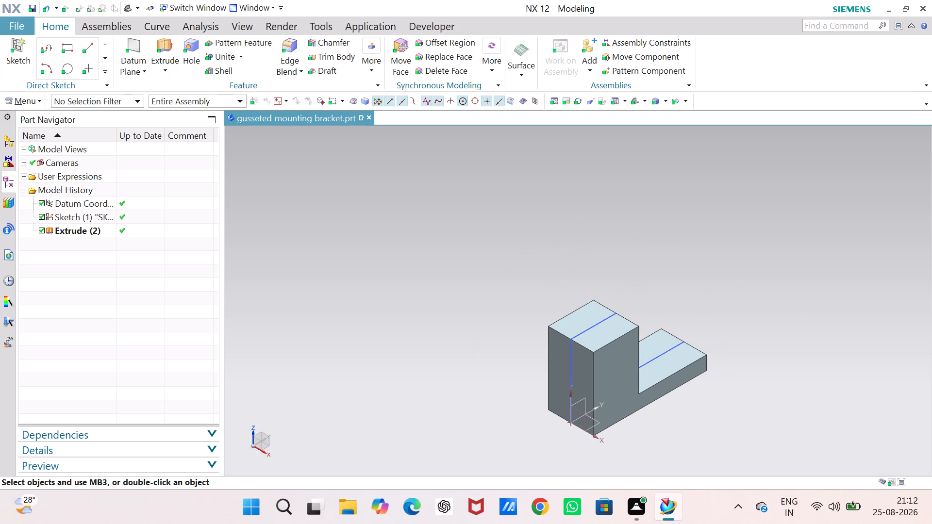
{"action": "middle_click_drag", "start_coordinate": [672, 404], "coordinate": [543, 293]}
{"action": "right_click_drag", "start_coordinate": [672, 404], "coordinate": [543, 293]}
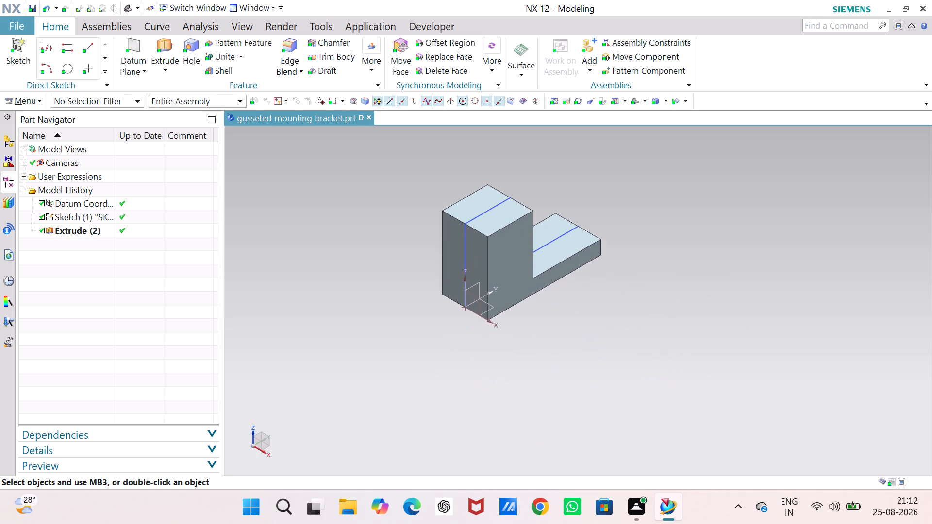
{"action": "right_click_drag", "start_coordinate": [543, 293], "coordinate": [543, 293]}
{"action": "middle_click_drag", "start_coordinate": [543, 293], "coordinate": [543, 293]}
{"action": "middle_click_drag", "start_coordinate": [543, 293], "coordinate": [488, 301]}
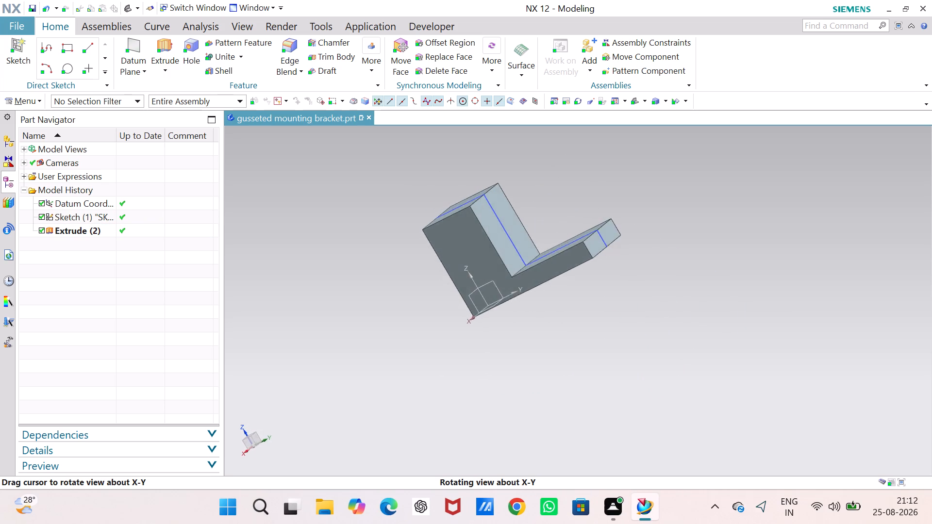
{"action": "middle_click_drag", "start_coordinate": [488, 301], "coordinate": [499, 319]}
{"action": "middle_click", "coordinate": [713, 247]}
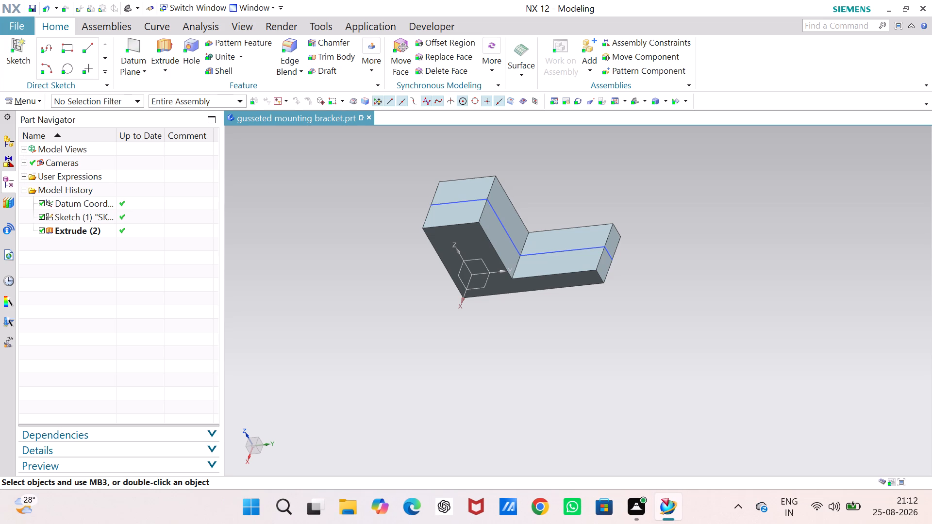
Reopen the L-profile sketch, dimension the upright's overall height from the origin to its top corner as 30 mm, and finish the sketch.
{"action": "right_click", "coordinate": [74, 223]}
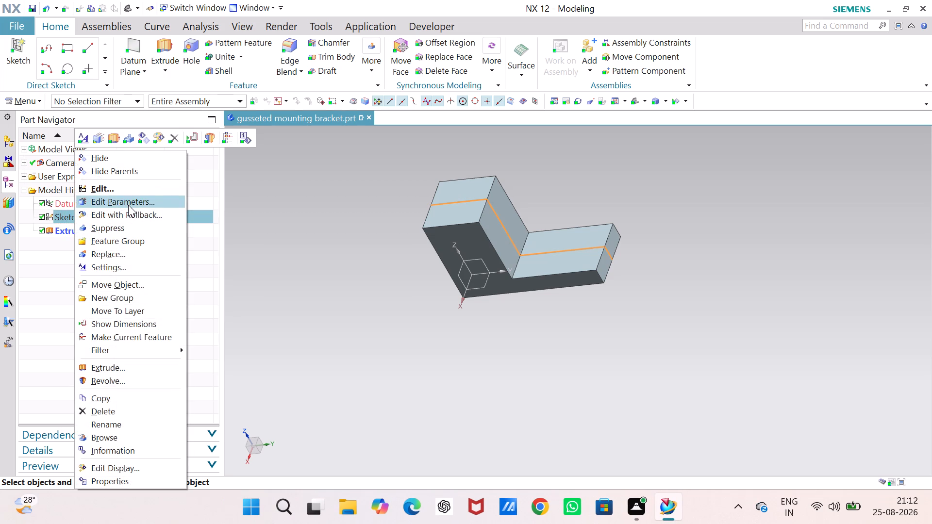
{"action": "left_click", "coordinate": [132, 212]}
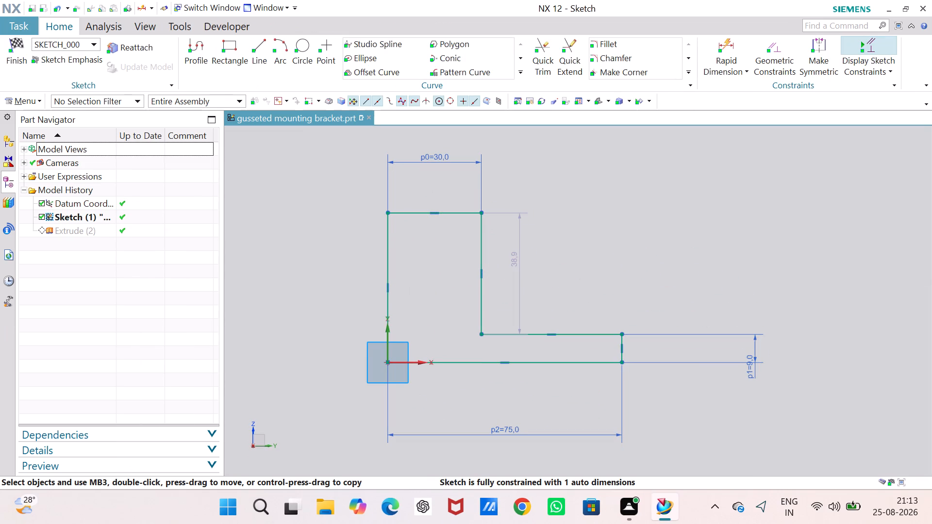
{"action": "left_click", "coordinate": [729, 45]}
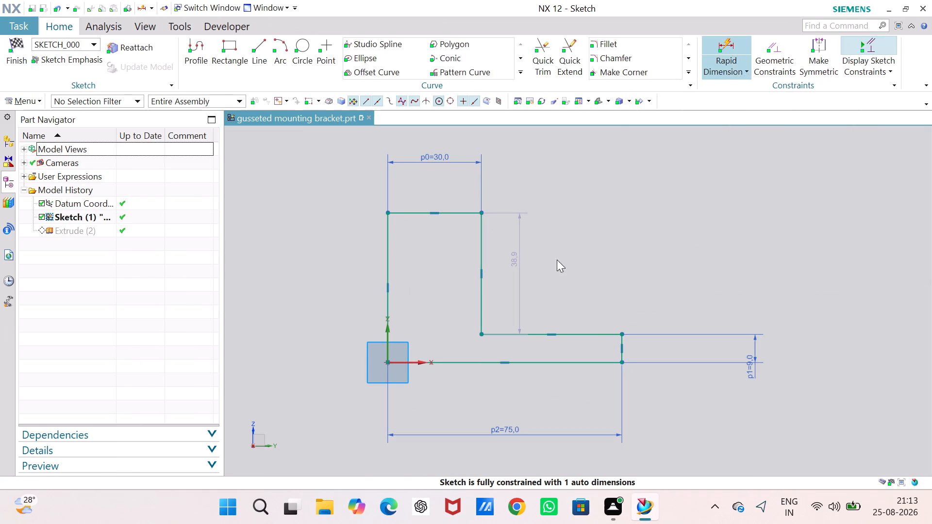
{"action": "left_click", "coordinate": [388, 363]}
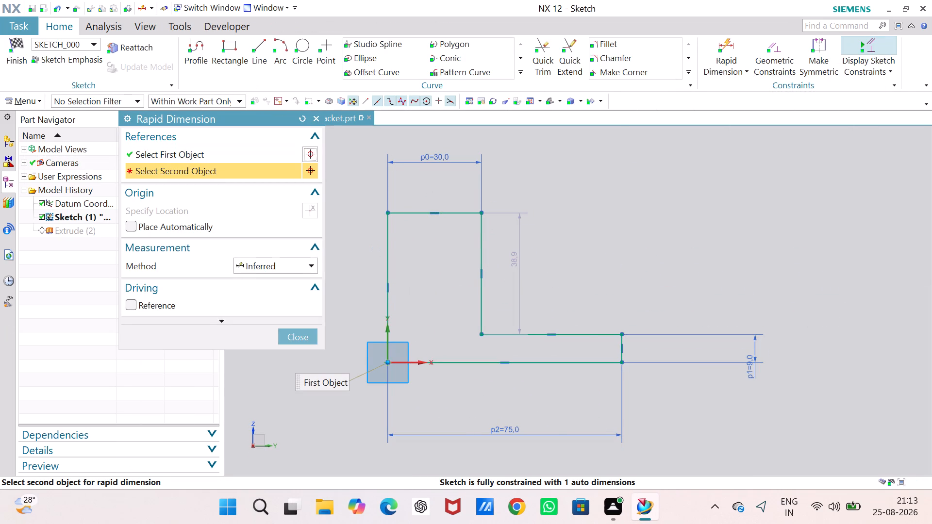
{"action": "left_click", "coordinate": [388, 212]}
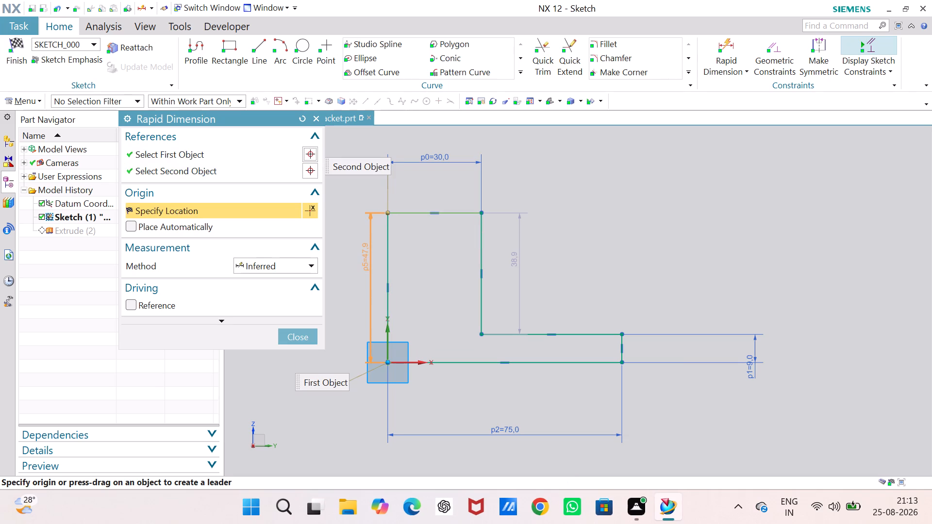
{"action": "left_click", "coordinate": [365, 257]}
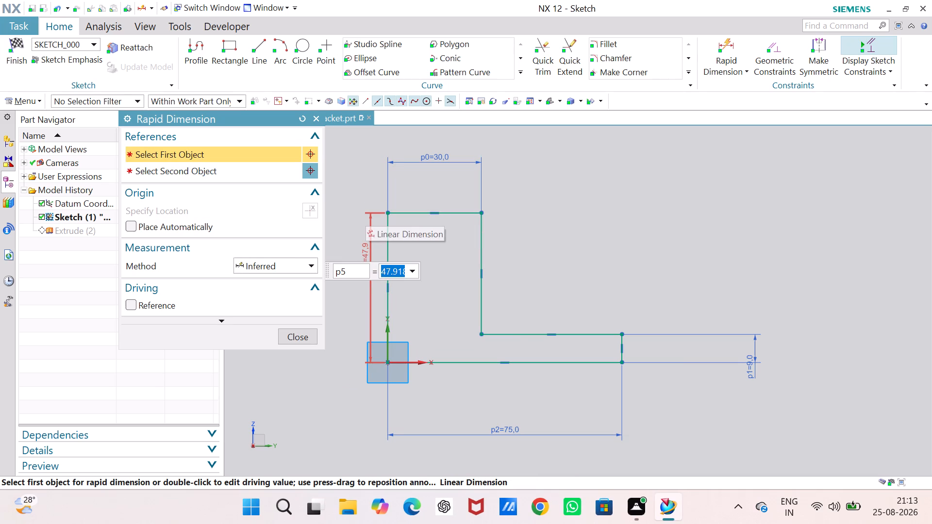
{"action": "type", "text": "30"}
{"action": "key", "text": "Return"}
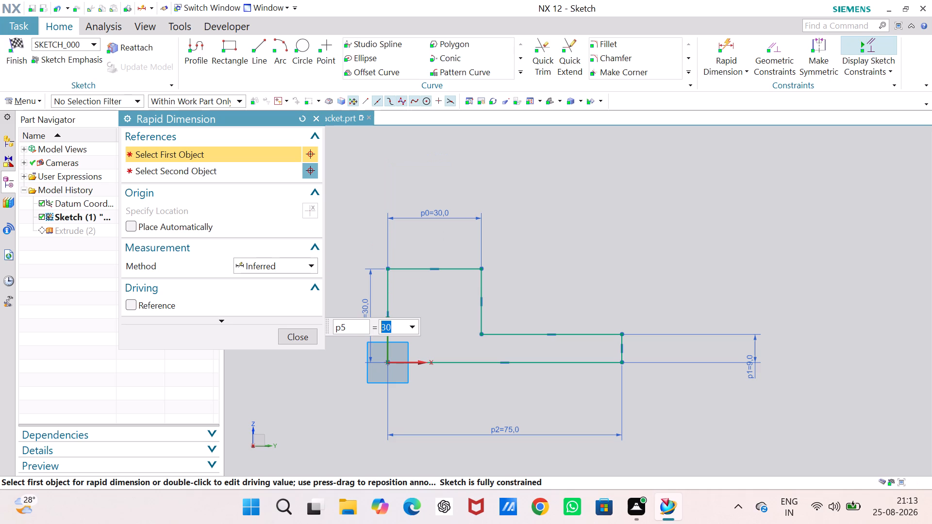
{"action": "left_click", "coordinate": [289, 330]}
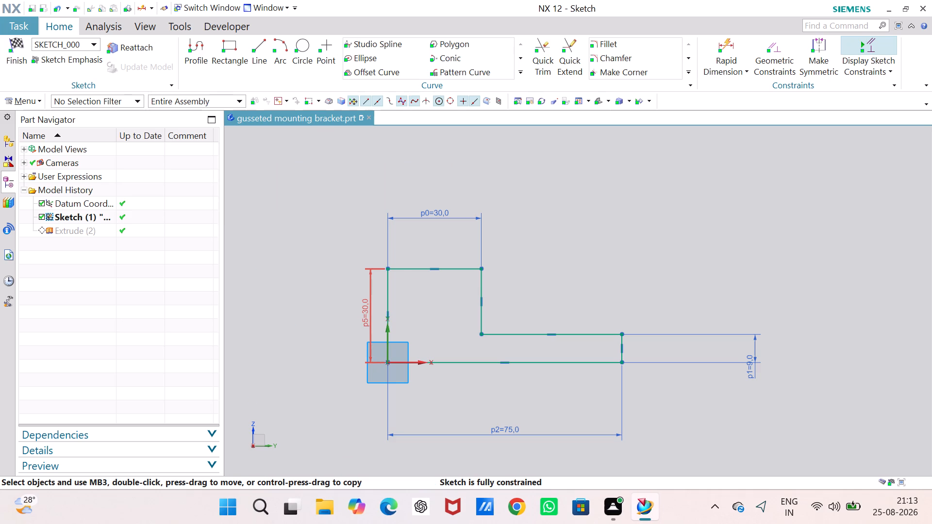
{"action": "left_click", "coordinate": [21, 49]}
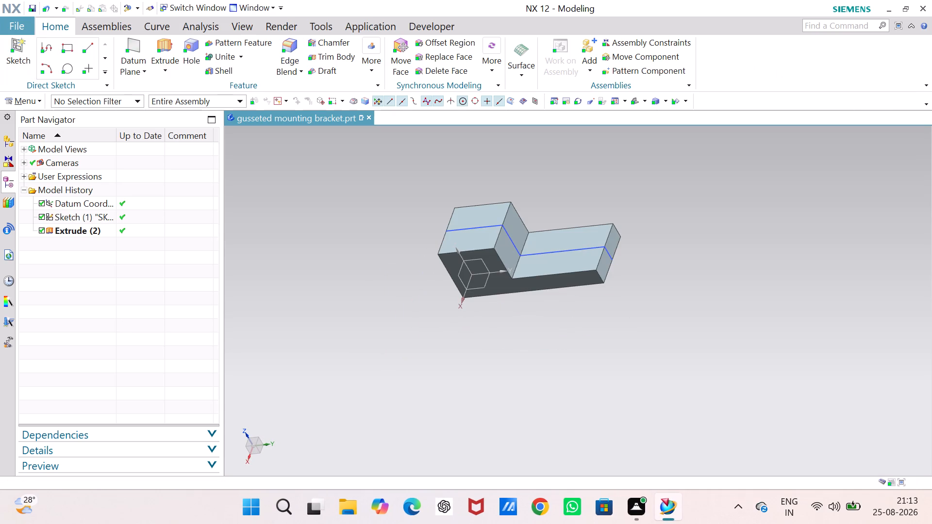
Hide the L-profile sketch so only the extruded solid shows.
{"action": "right_click", "coordinate": [83, 214]}
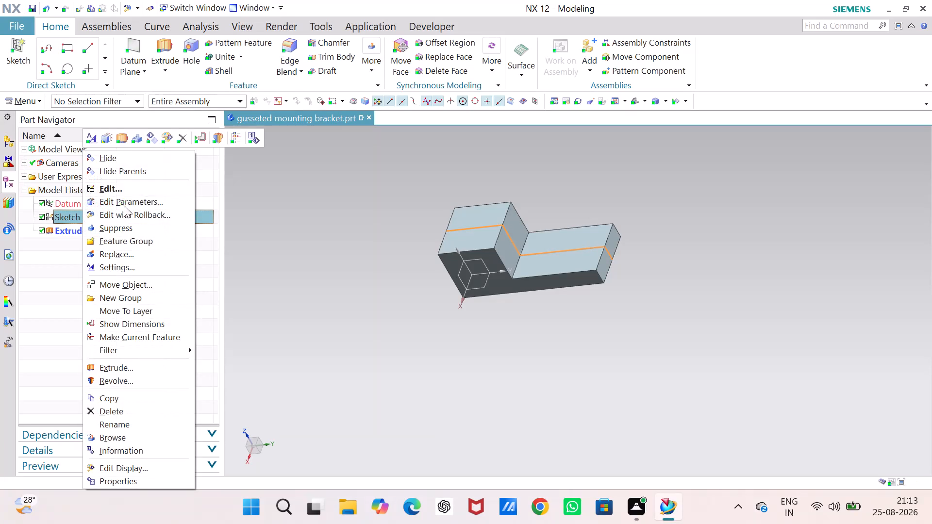
{"action": "left_click", "coordinate": [130, 158]}
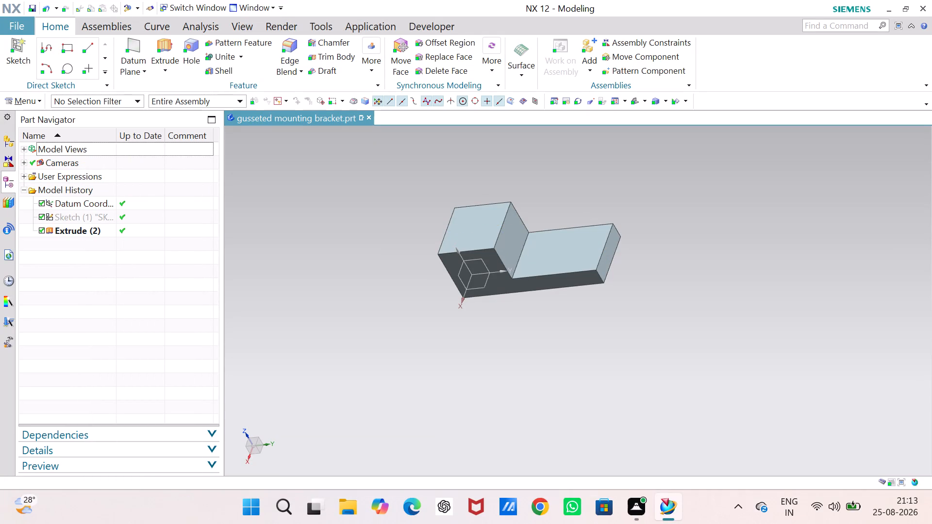
{"action": "left_click", "coordinate": [315, 218]}
Create a new sketch in the task environment on the upright's top face, using the inferred plane.
{"action": "middle_click_drag", "start_coordinate": [323, 244], "coordinate": [332, 209]}
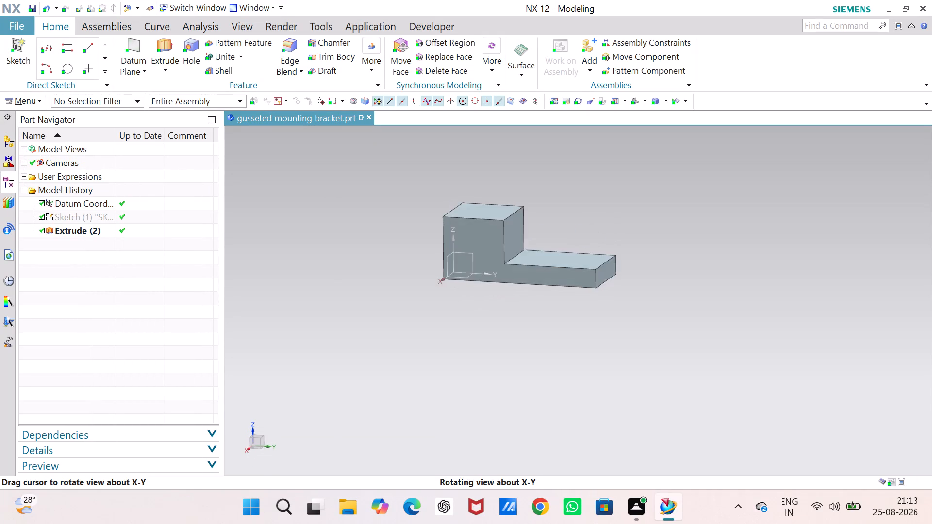
{"action": "middle_click_drag", "start_coordinate": [332, 209], "coordinate": [333, 239]}
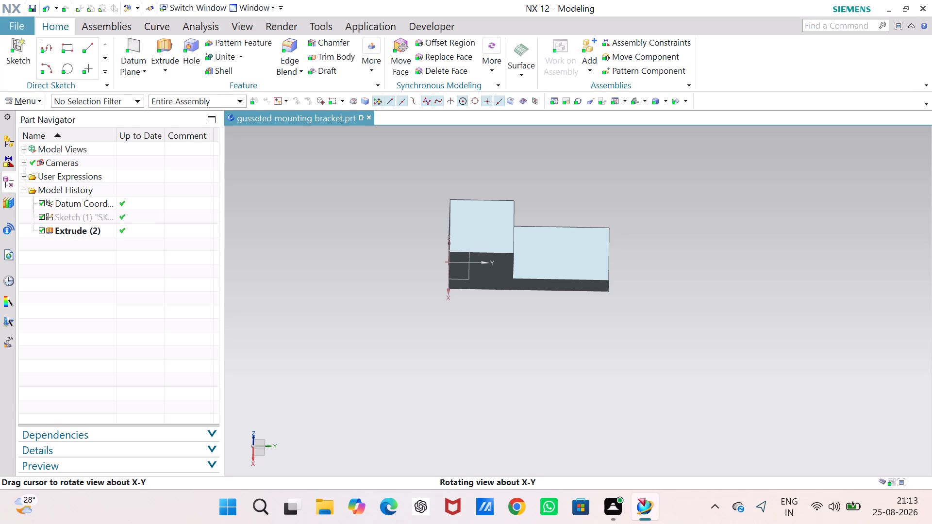
{"action": "middle_click_drag", "start_coordinate": [333, 239], "coordinate": [298, 229]}
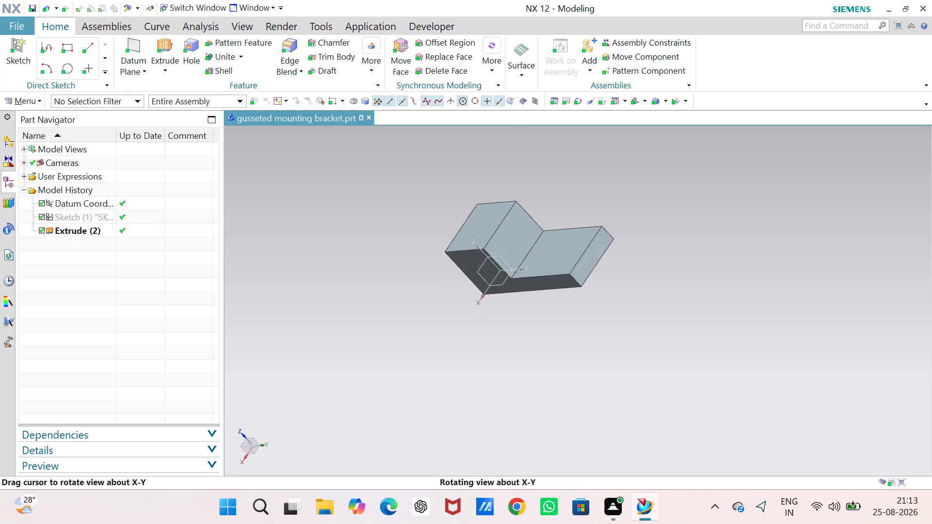
{"action": "middle_click_drag", "start_coordinate": [298, 229], "coordinate": [314, 230]}
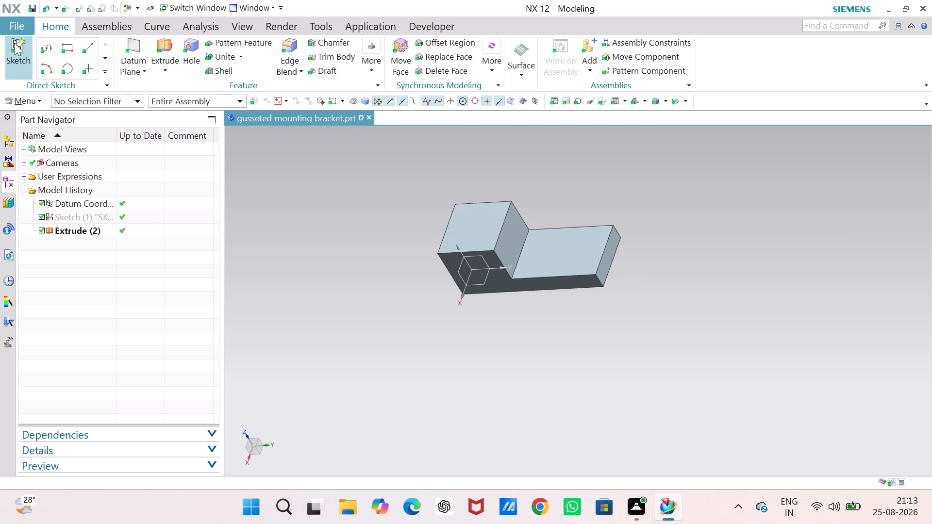
{"action": "left_click", "coordinate": [20, 103]}
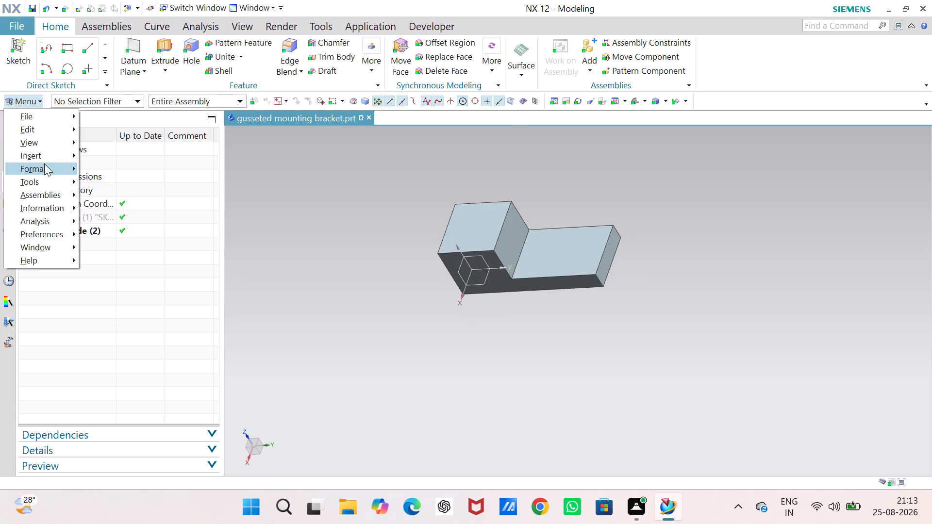
{"action": "left_click", "coordinate": [138, 118]}
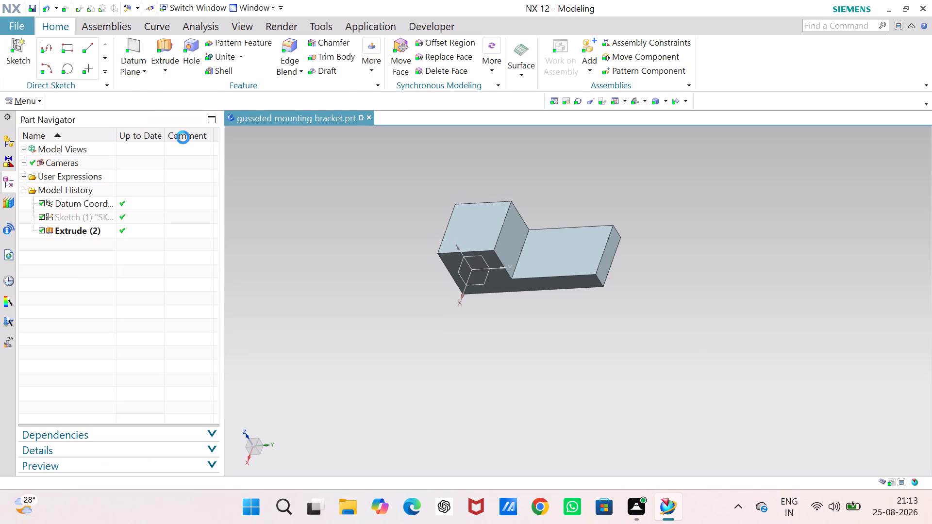
{"action": "left_click", "coordinate": [481, 218]}
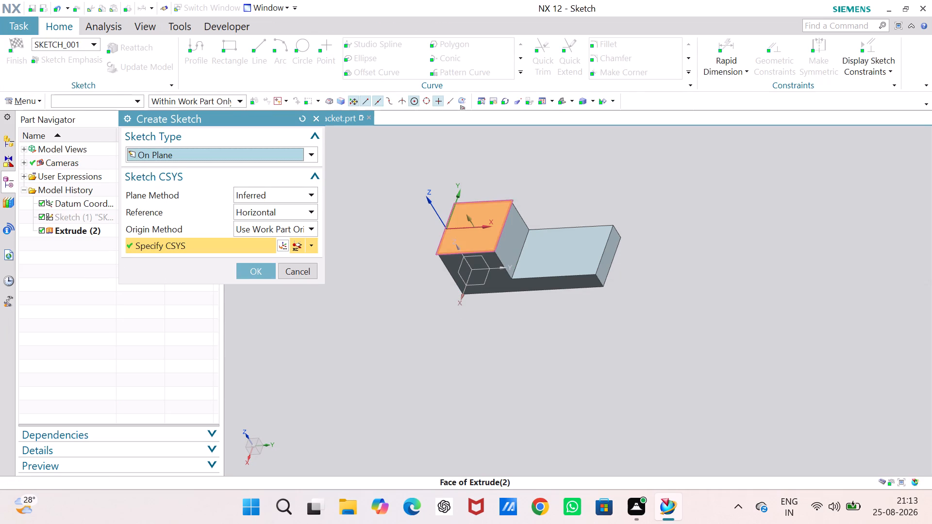
{"action": "left_click", "coordinate": [270, 269]}
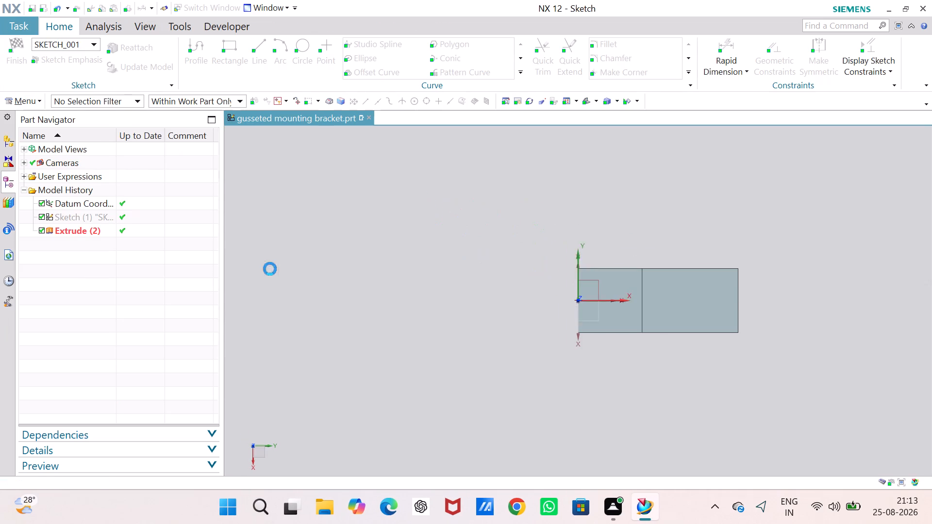
Draw a three-point arc of about 19 mm radius between the top face's two opposite side edges, passing through the sketch origin.
{"action": "left_click", "coordinate": [300, 43]}
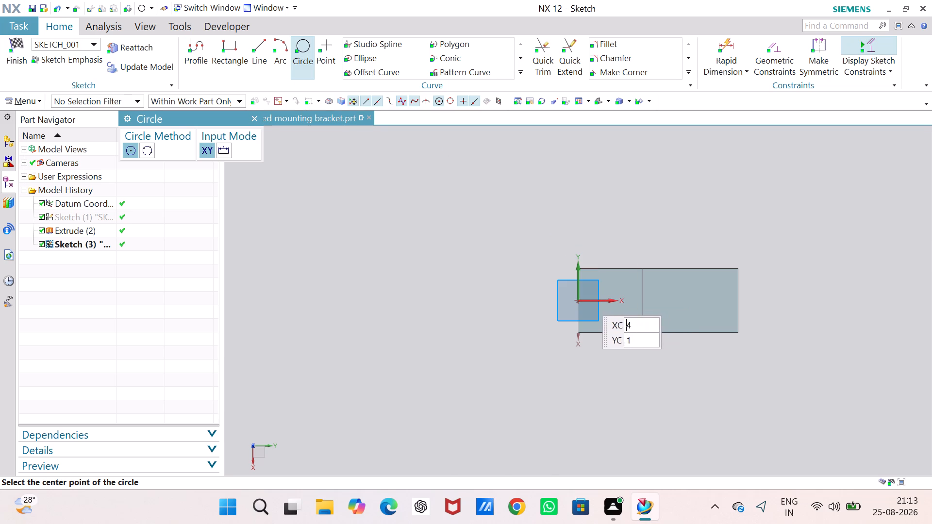
{"action": "left_click", "coordinate": [283, 53]}
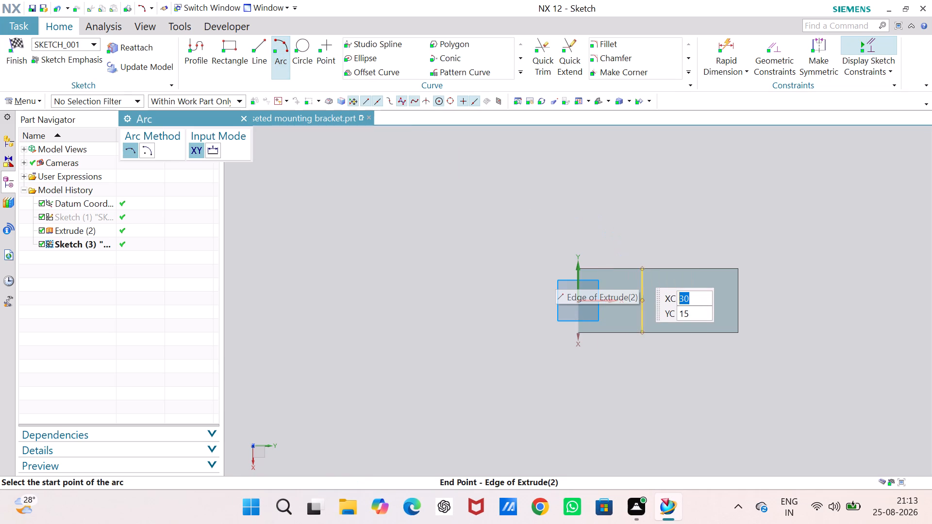
{"action": "left_click", "coordinate": [593, 266]}
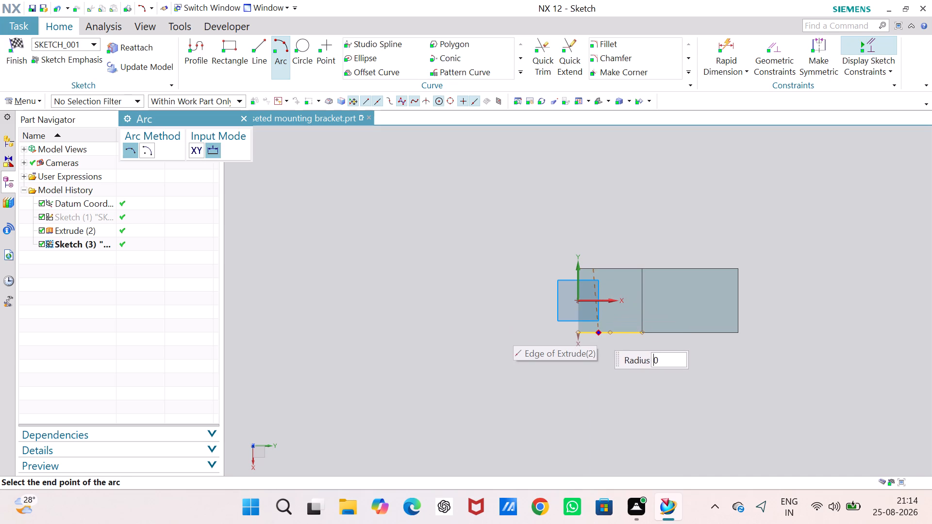
{"action": "left_click", "coordinate": [594, 332]}
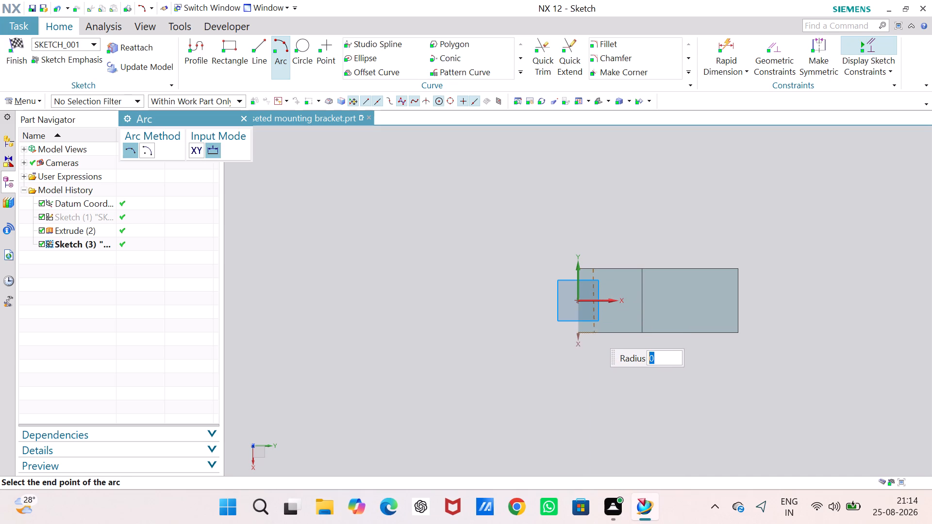
{"action": "left_click", "coordinate": [577, 301]}
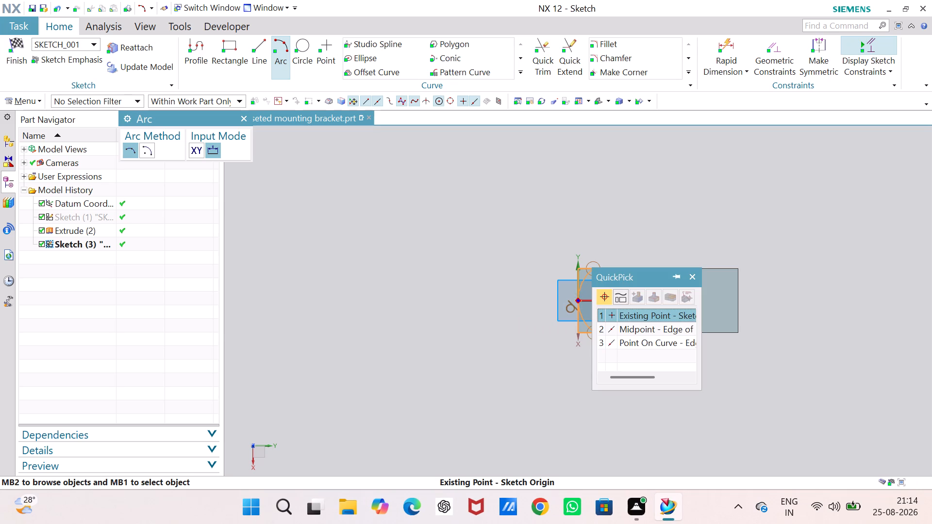
{"action": "left_click", "coordinate": [623, 316]}
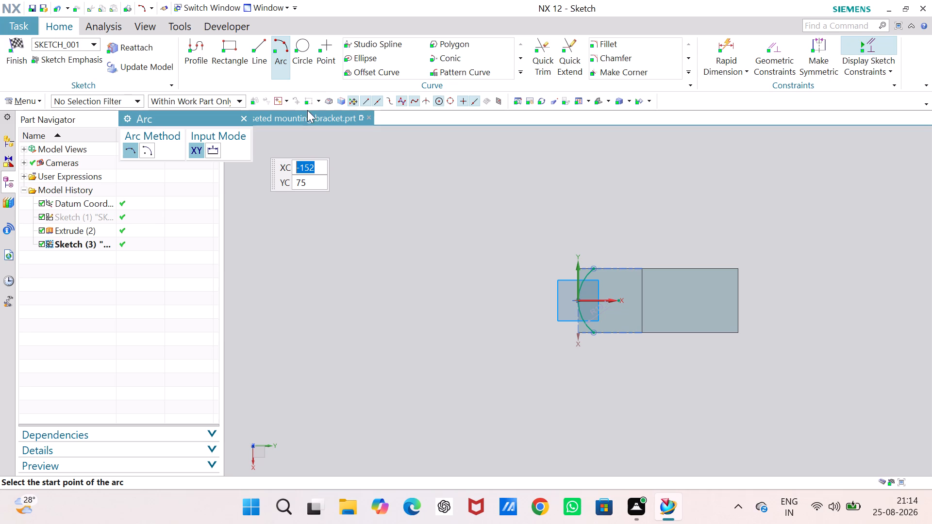
Draw a three-segment line profile joining the arc's ends outside the upright, with sides about 24 mm long and a 30 mm connecting line.
{"action": "left_click", "coordinate": [255, 47]}
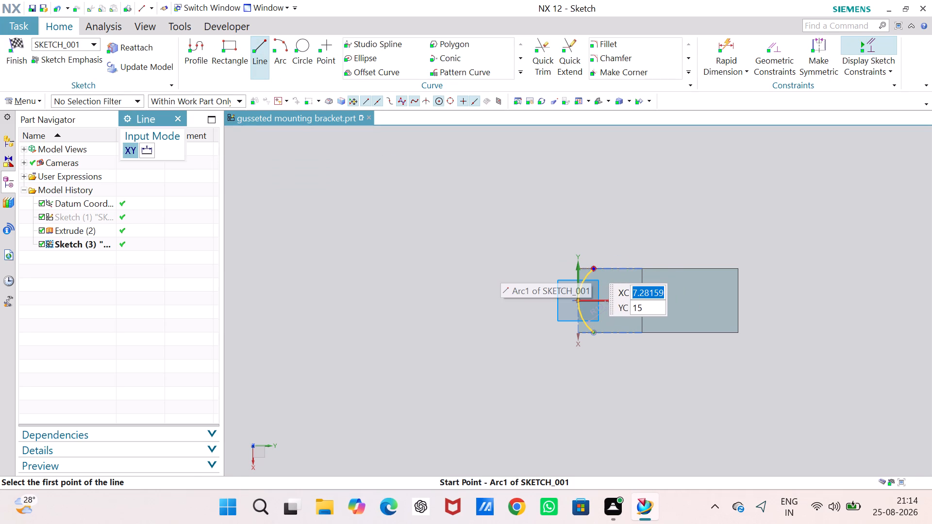
{"action": "left_click", "coordinate": [195, 55]}
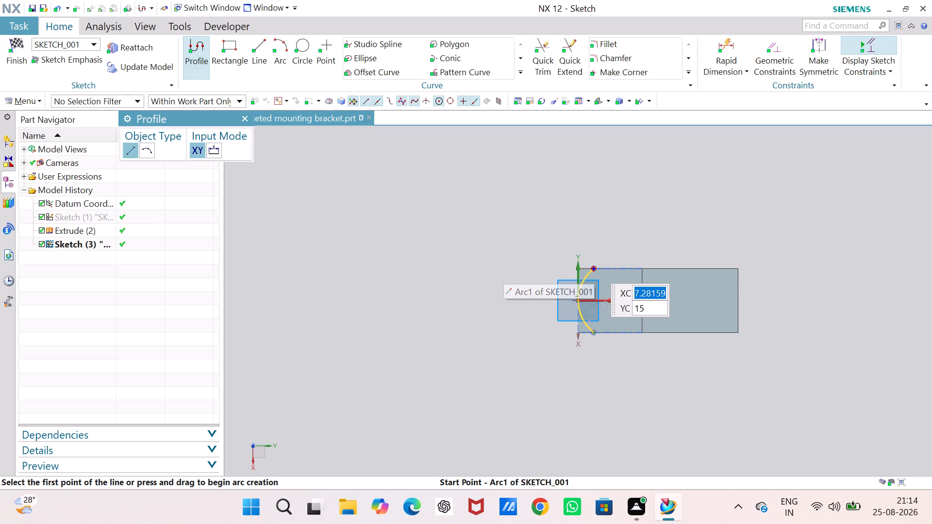
{"action": "left_click", "coordinate": [595, 267]}
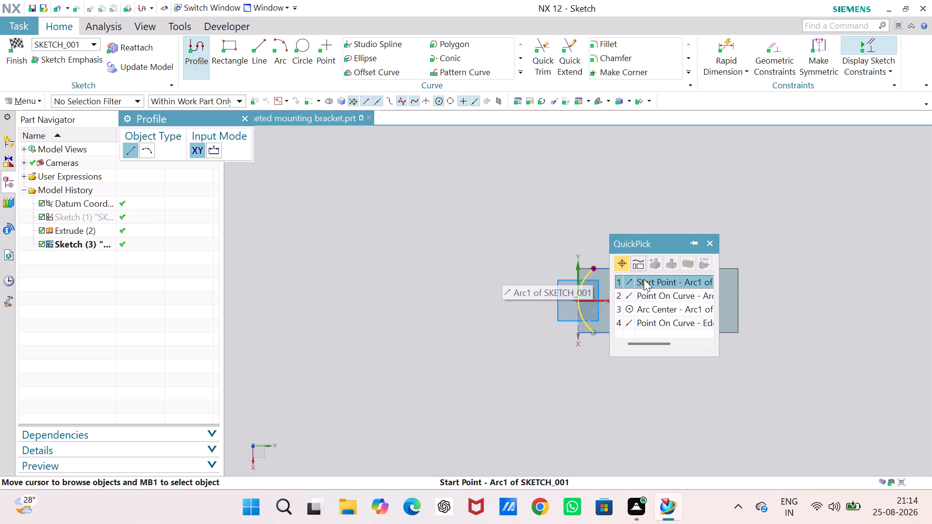
{"action": "left_click", "coordinate": [644, 279]}
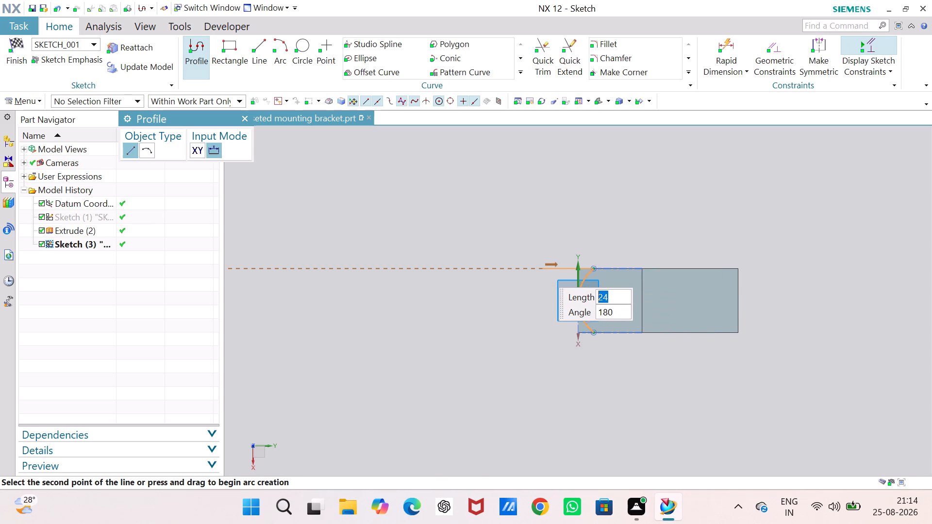
{"action": "left_click", "coordinate": [543, 271]}
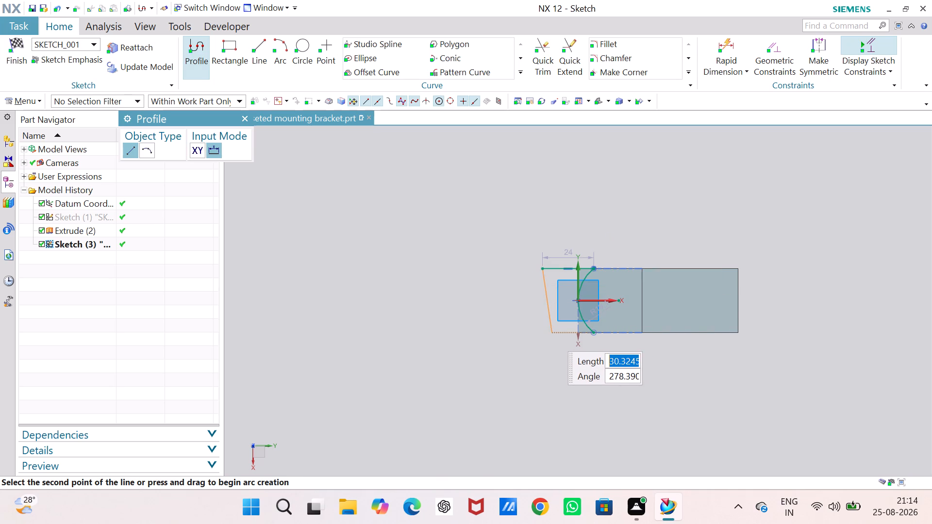
{"action": "left_click", "coordinate": [544, 333]}
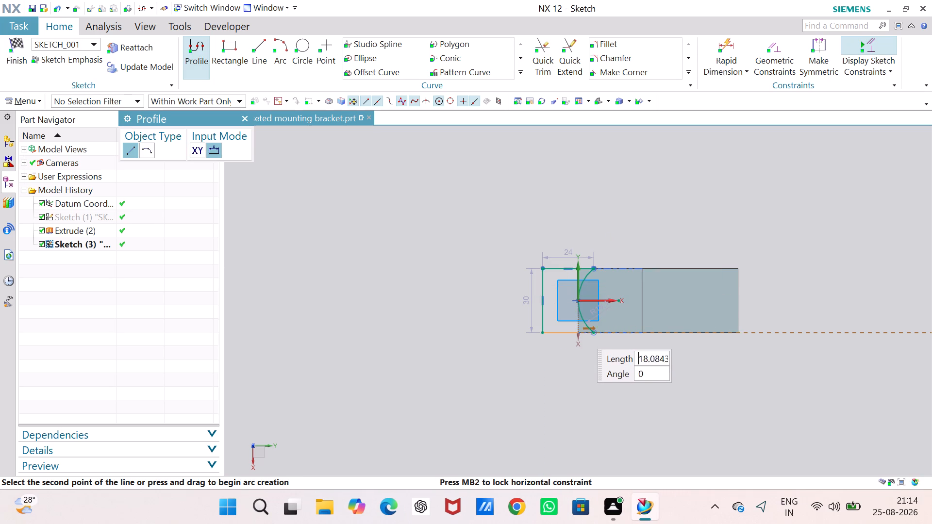
{"action": "left_click", "coordinate": [594, 333]}
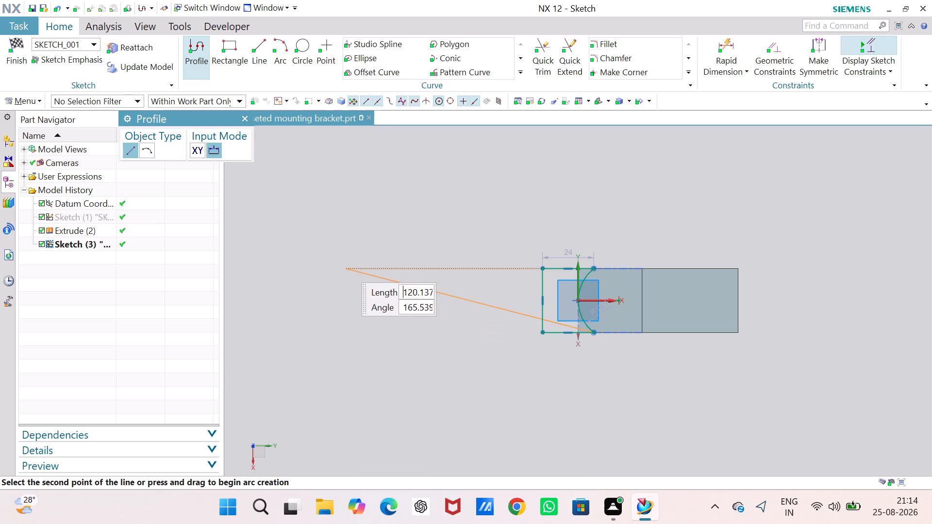
{"action": "key", "text": "Escape"}
{"action": "key", "text": "Escape"}
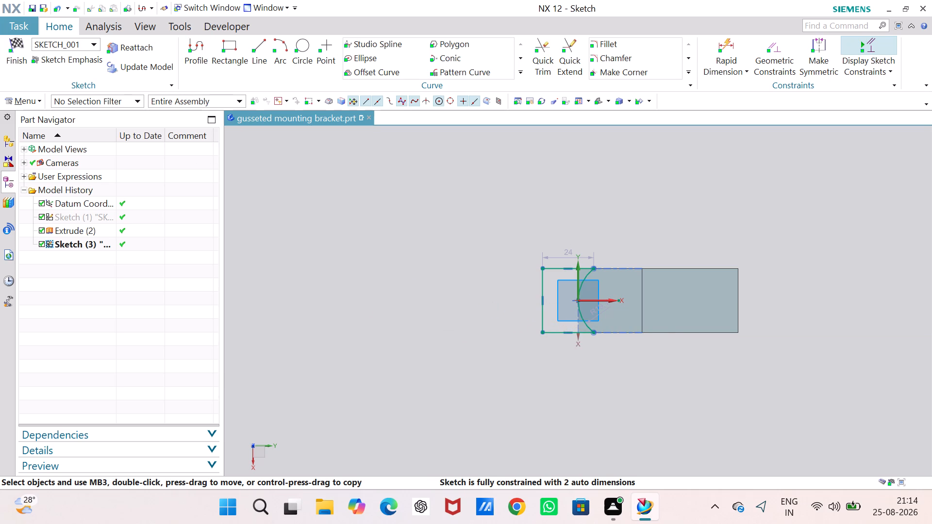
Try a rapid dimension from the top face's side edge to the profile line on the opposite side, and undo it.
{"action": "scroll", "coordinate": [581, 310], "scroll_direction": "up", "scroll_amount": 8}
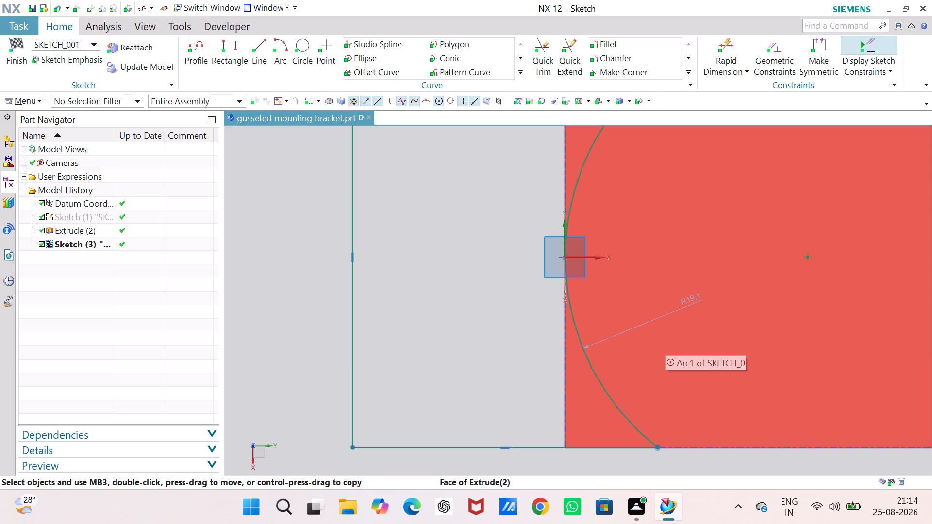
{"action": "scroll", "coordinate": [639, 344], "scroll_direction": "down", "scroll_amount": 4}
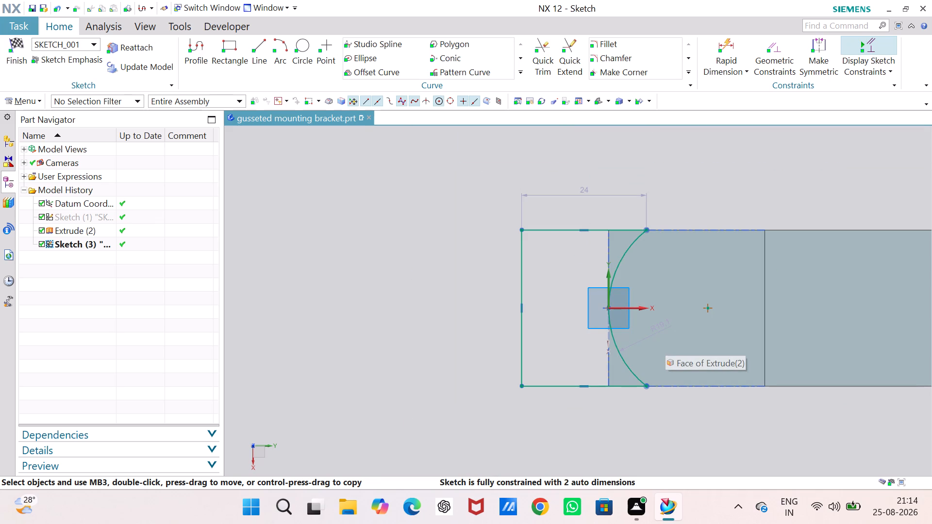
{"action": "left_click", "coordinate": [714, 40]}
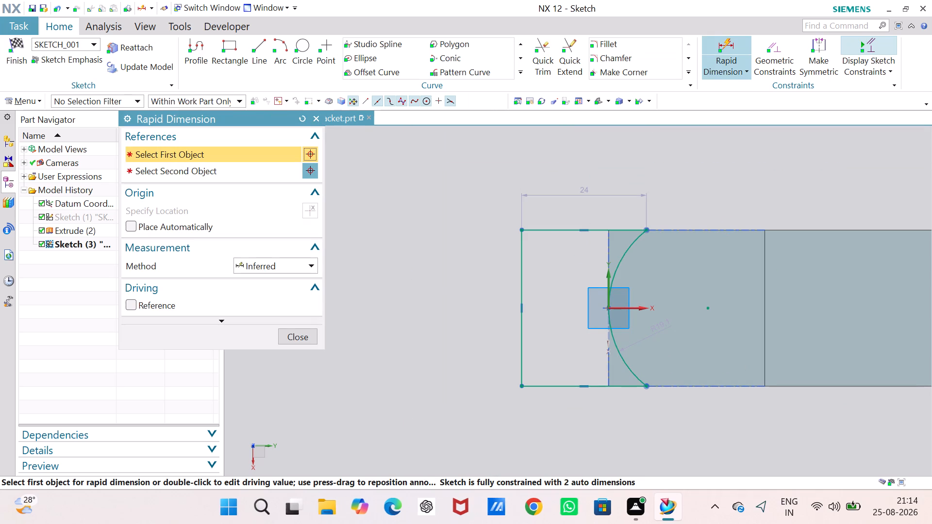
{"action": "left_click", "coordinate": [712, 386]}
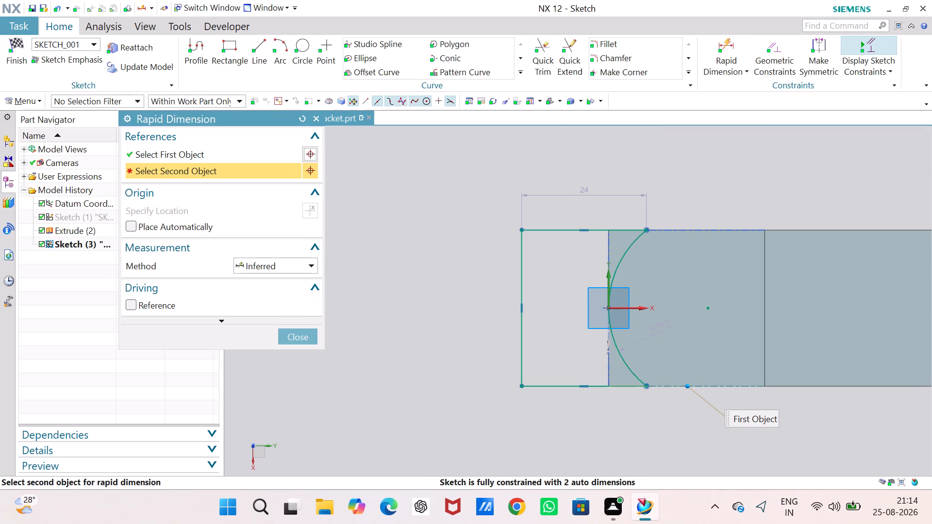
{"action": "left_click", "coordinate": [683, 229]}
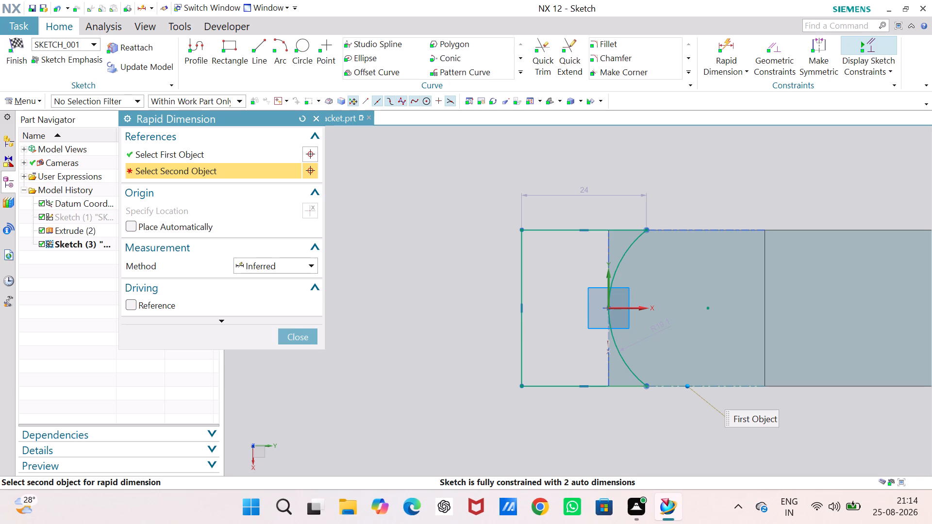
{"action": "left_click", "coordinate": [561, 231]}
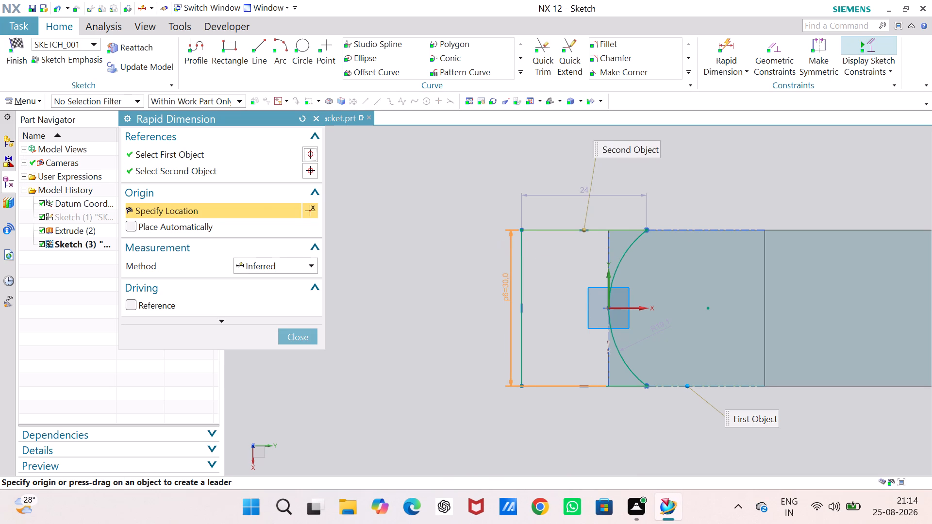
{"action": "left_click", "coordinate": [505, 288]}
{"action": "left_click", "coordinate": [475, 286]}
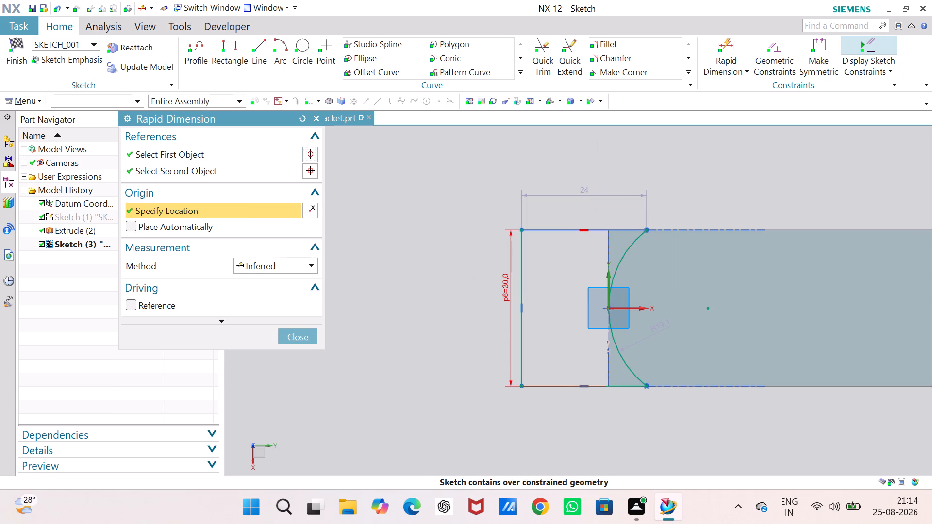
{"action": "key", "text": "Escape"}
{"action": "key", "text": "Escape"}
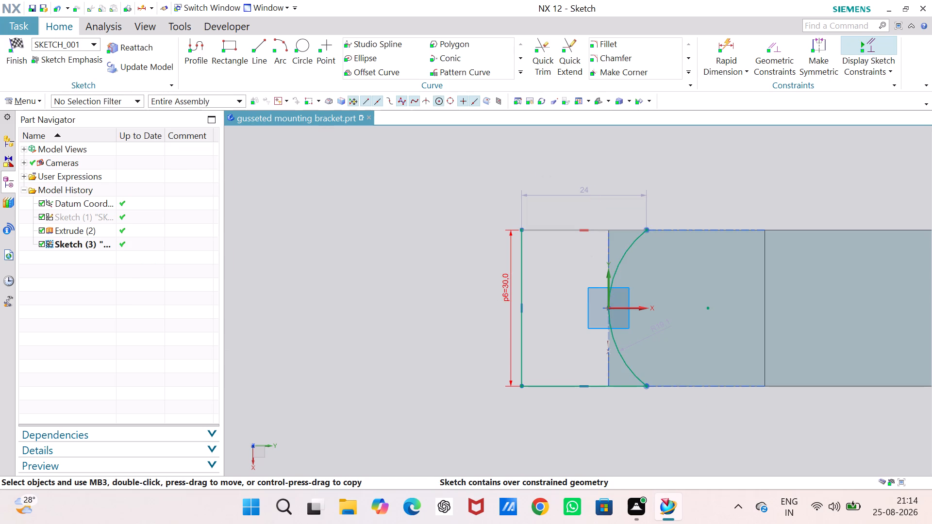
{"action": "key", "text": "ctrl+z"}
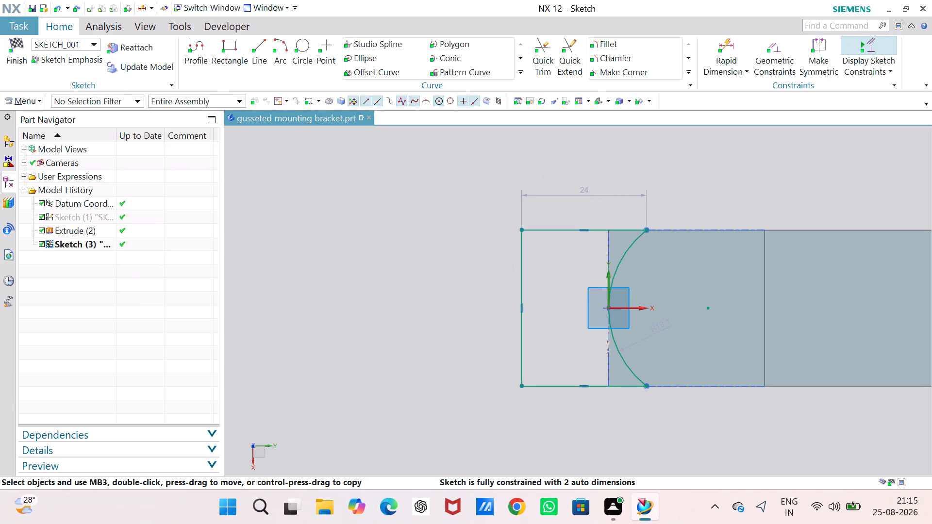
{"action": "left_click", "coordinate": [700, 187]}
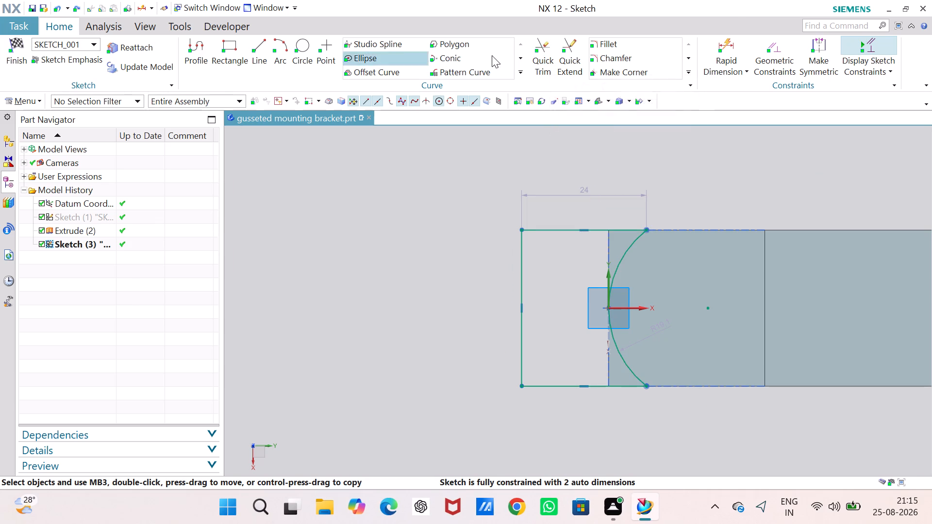
Apply a tangent constraint between the arc and the top face's side edge.
{"action": "left_click", "coordinate": [768, 44]}
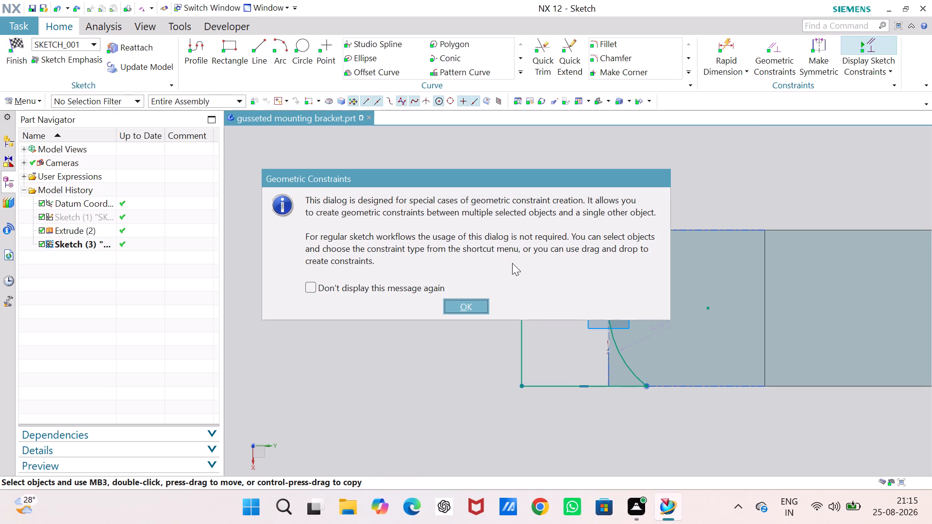
{"action": "left_click", "coordinate": [466, 309]}
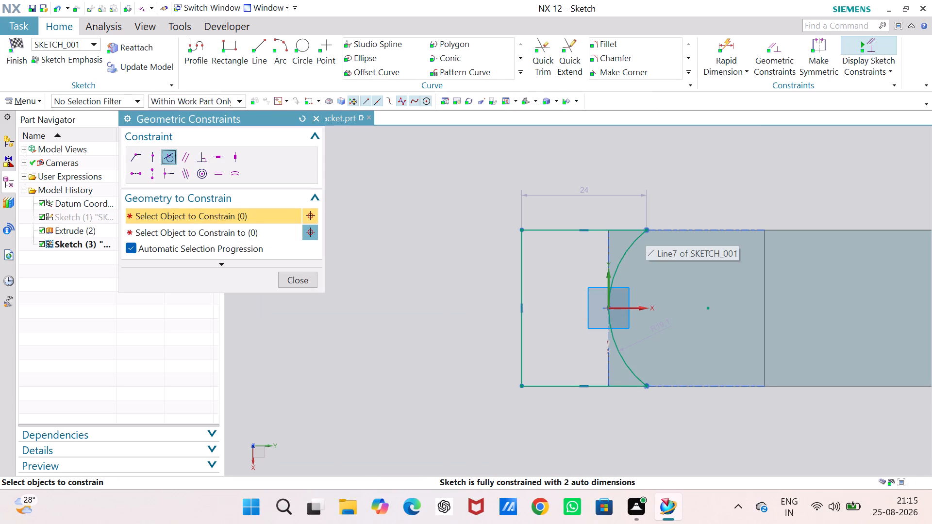
{"action": "left_click_drag", "start_coordinate": [634, 244], "coordinate": [639, 243]}
{"action": "left_click", "coordinate": [670, 227]}
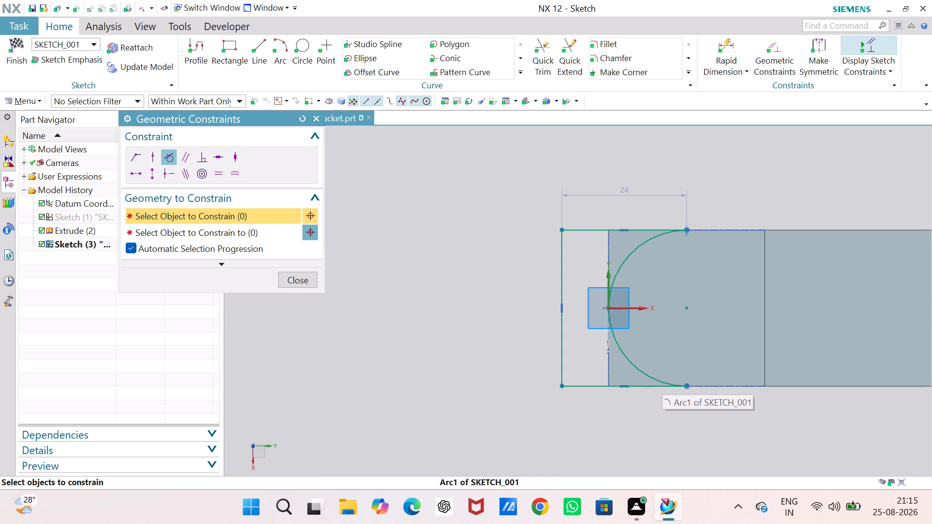
{"action": "left_click", "coordinate": [298, 278]}
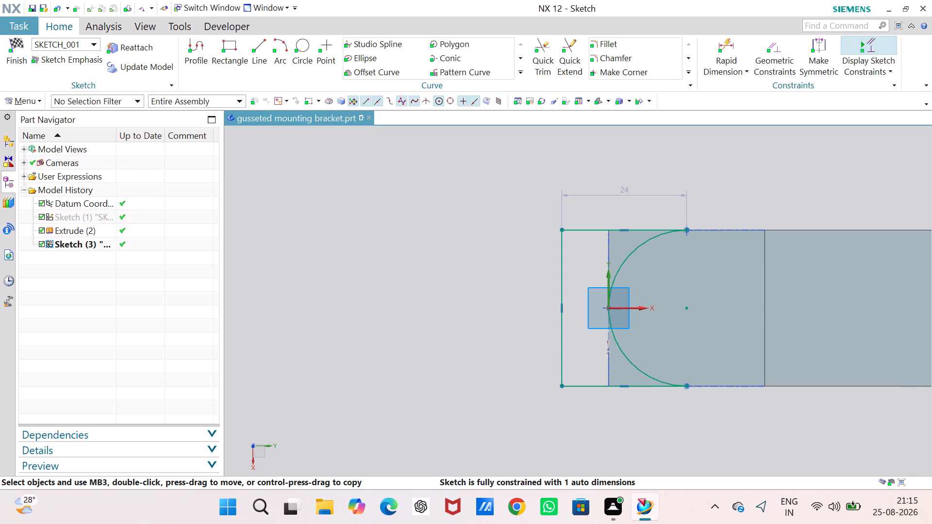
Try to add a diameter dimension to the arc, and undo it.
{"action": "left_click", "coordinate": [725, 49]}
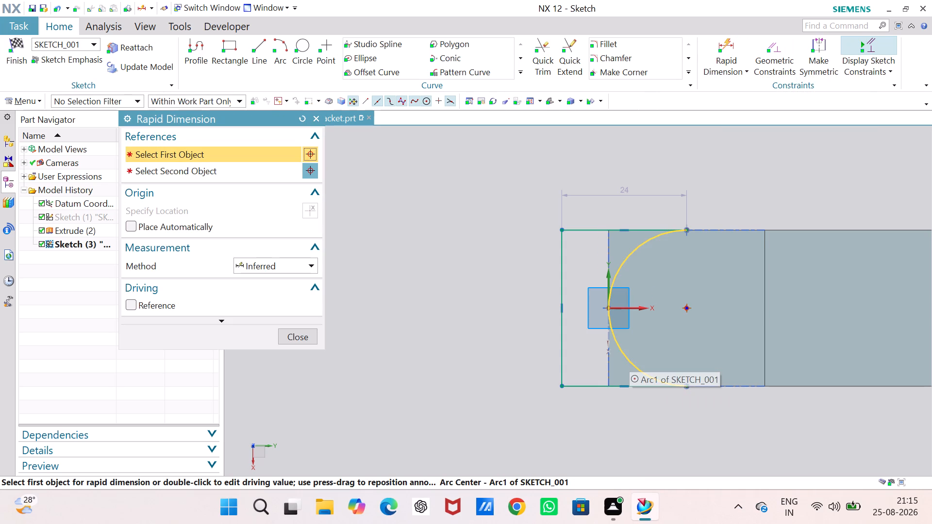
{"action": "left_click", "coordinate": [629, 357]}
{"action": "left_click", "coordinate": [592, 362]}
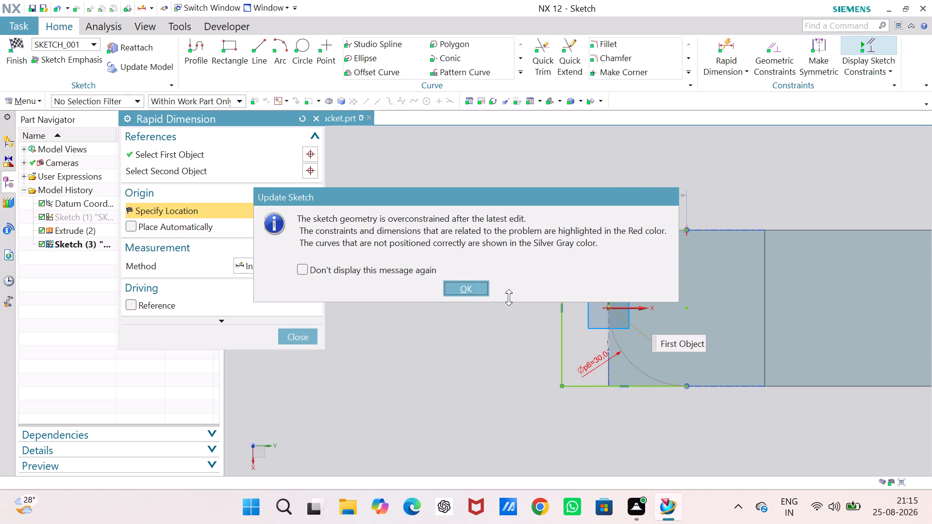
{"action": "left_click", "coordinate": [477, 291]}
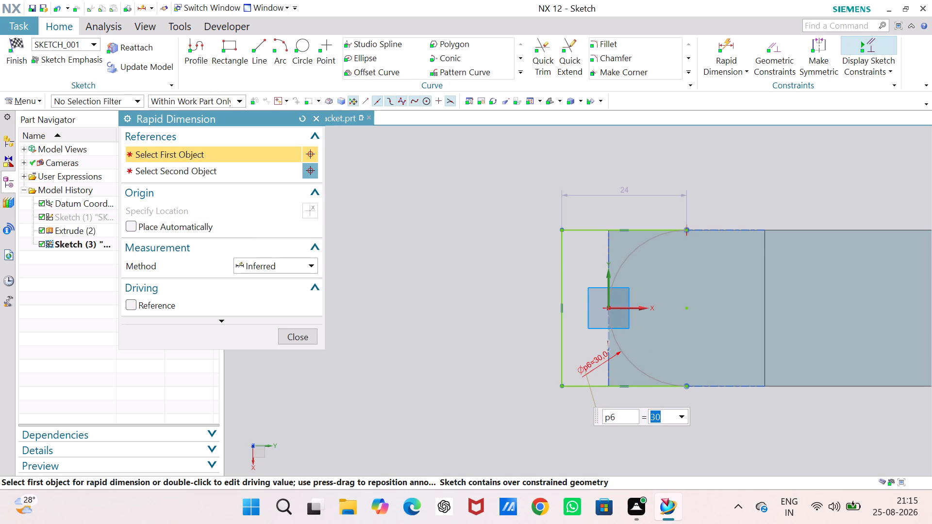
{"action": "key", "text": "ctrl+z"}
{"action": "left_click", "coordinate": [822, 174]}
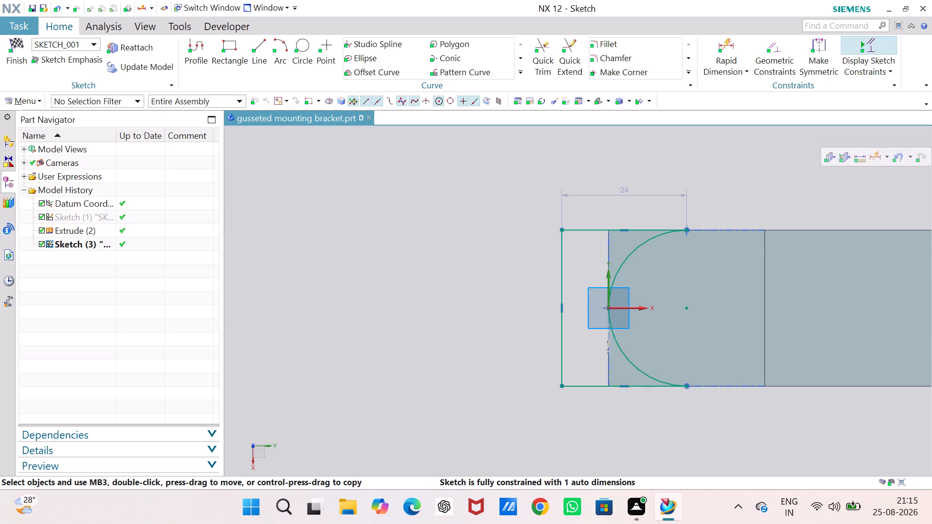
Finish the sketch and extrude it as a Subtract from the bracket body, with start Through All and end distance 15 mm.
{"action": "left_click", "coordinate": [12, 40]}
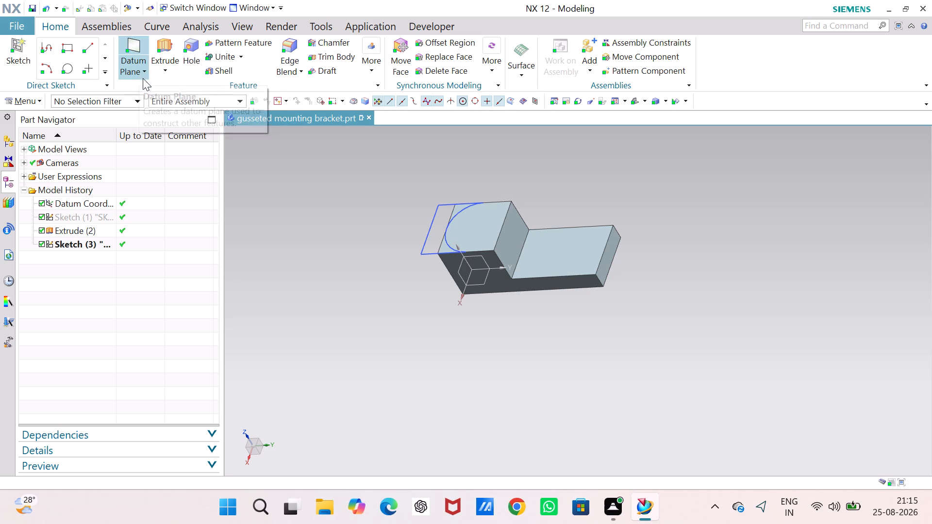
{"action": "left_click", "coordinate": [155, 47]}
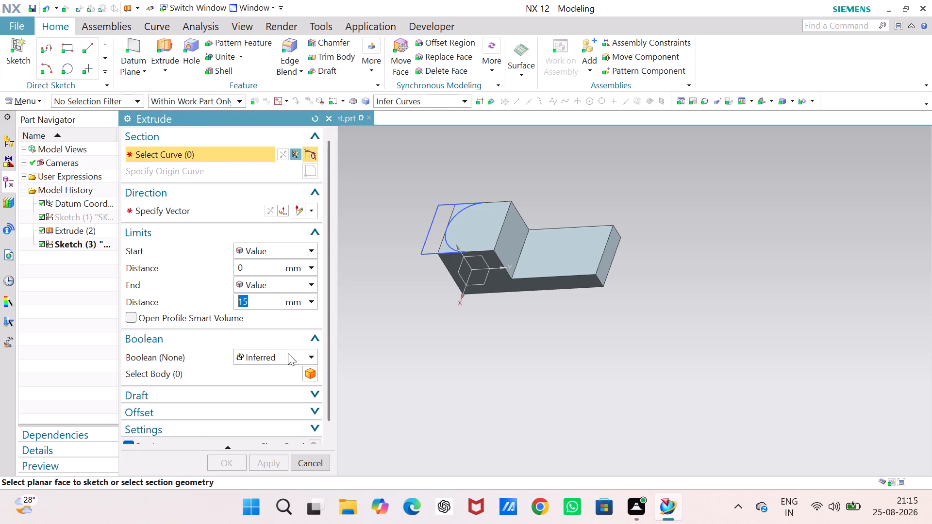
{"action": "left_click", "coordinate": [53, 244]}
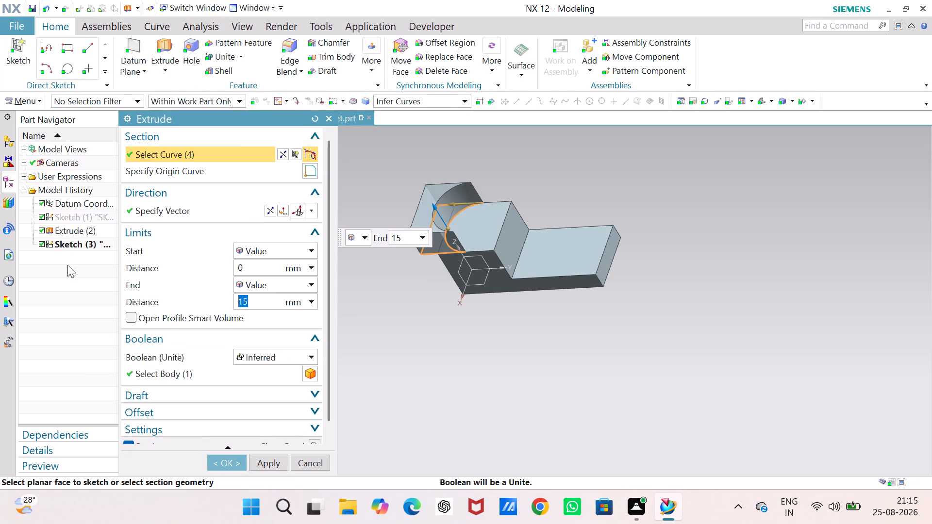
{"action": "left_click", "coordinate": [294, 353]}
{"action": "left_click", "coordinate": [273, 398]}
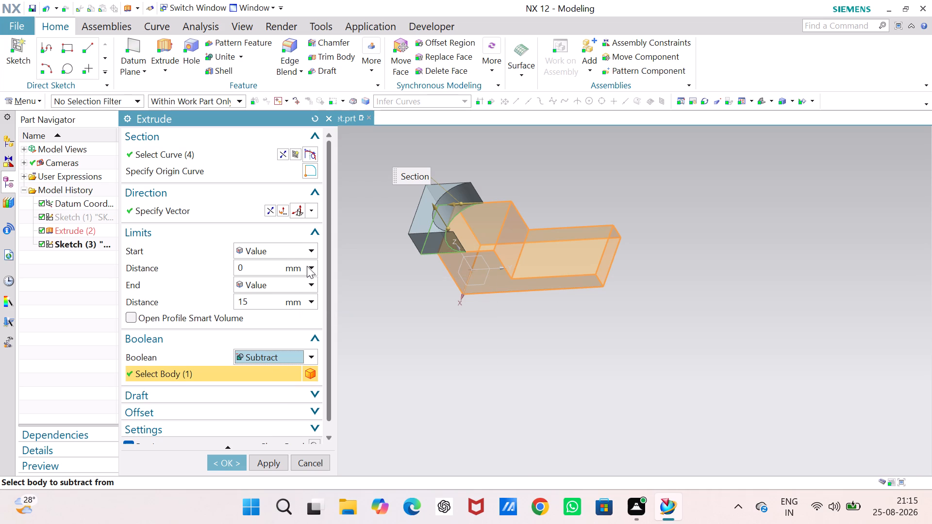
{"action": "left_click", "coordinate": [308, 252]}
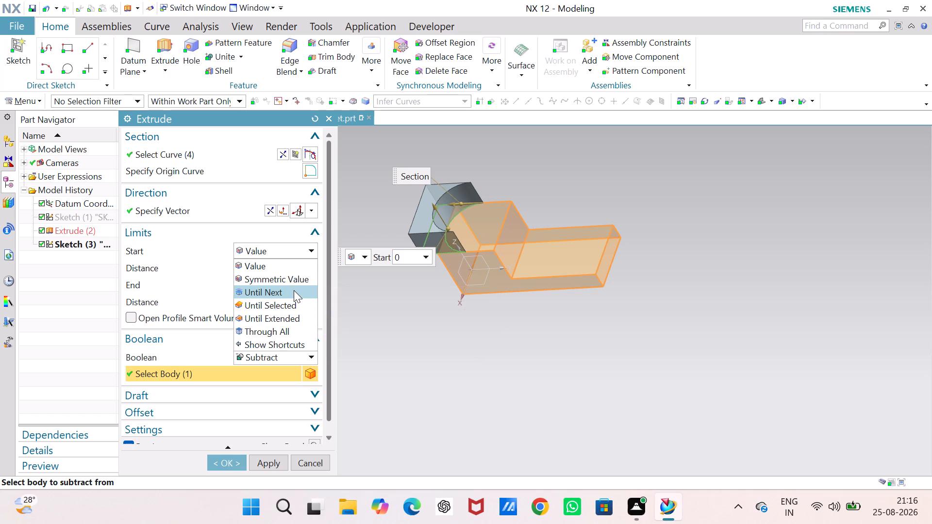
{"action": "left_click", "coordinate": [289, 330]}
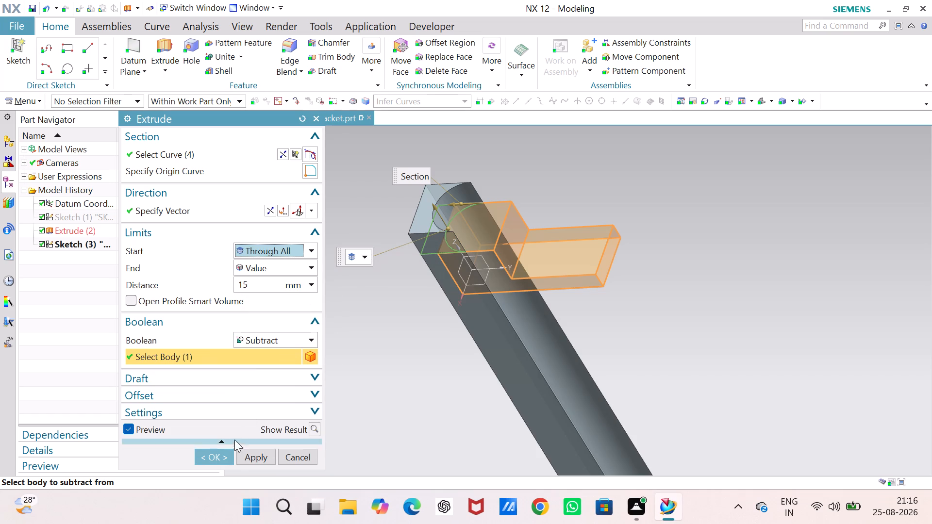
{"action": "left_click", "coordinate": [219, 456]}
{"action": "left_click", "coordinate": [314, 307]}
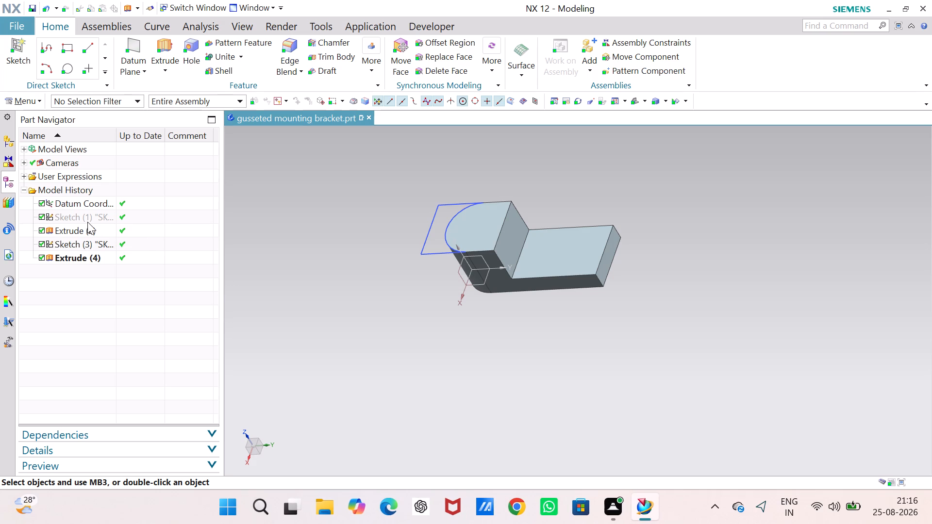
Hide the rounded end-profile sketch.
{"action": "right_click", "coordinate": [86, 242]}
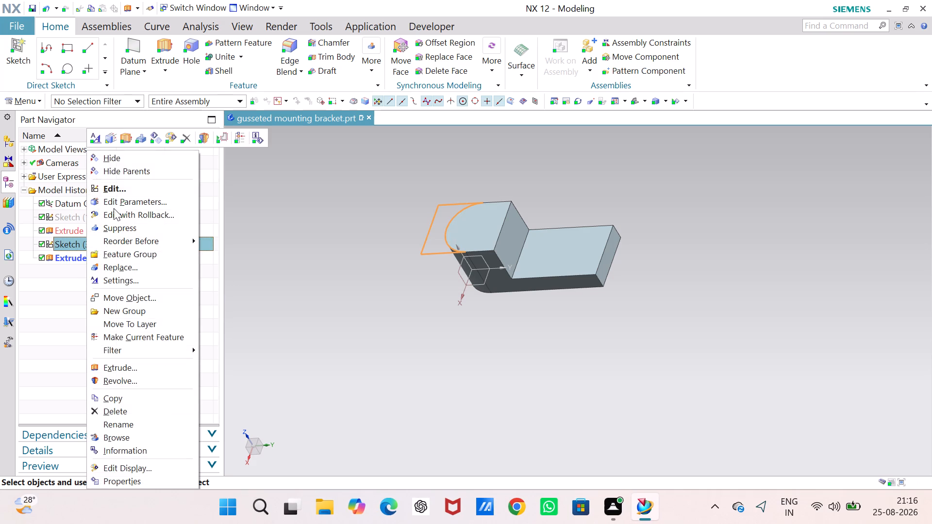
{"action": "left_click", "coordinate": [118, 159]}
{"action": "left_click", "coordinate": [297, 207]}
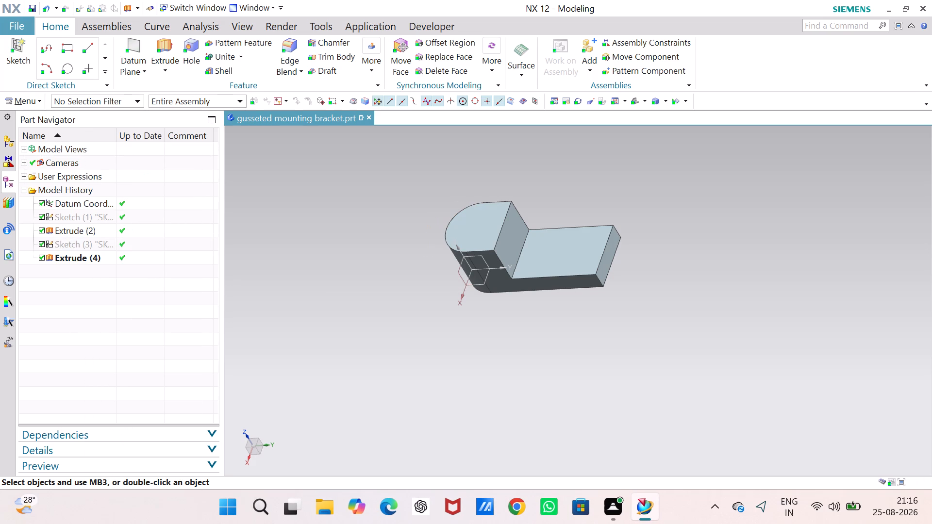
Create a sketch in the task environment on the top face of the bracket's rounded upright.
{"action": "middle_click_drag", "start_coordinate": [299, 208], "coordinate": [324, 199]}
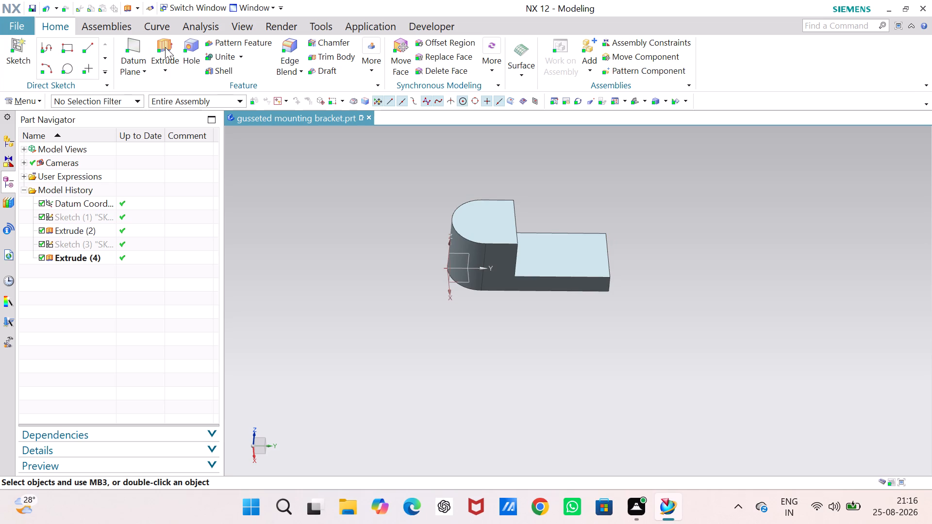
{"action": "left_click", "coordinate": [13, 100]}
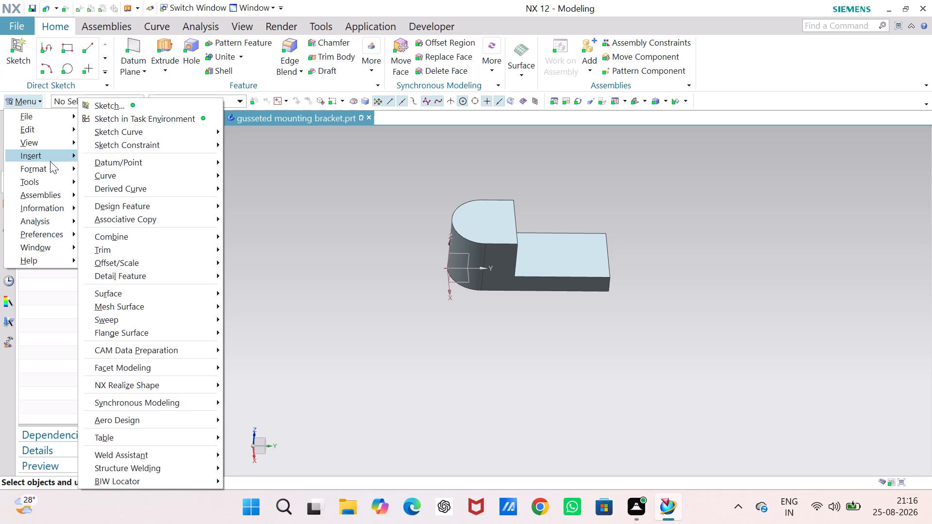
{"action": "left_click", "coordinate": [50, 161]}
{"action": "left_click", "coordinate": [150, 121]}
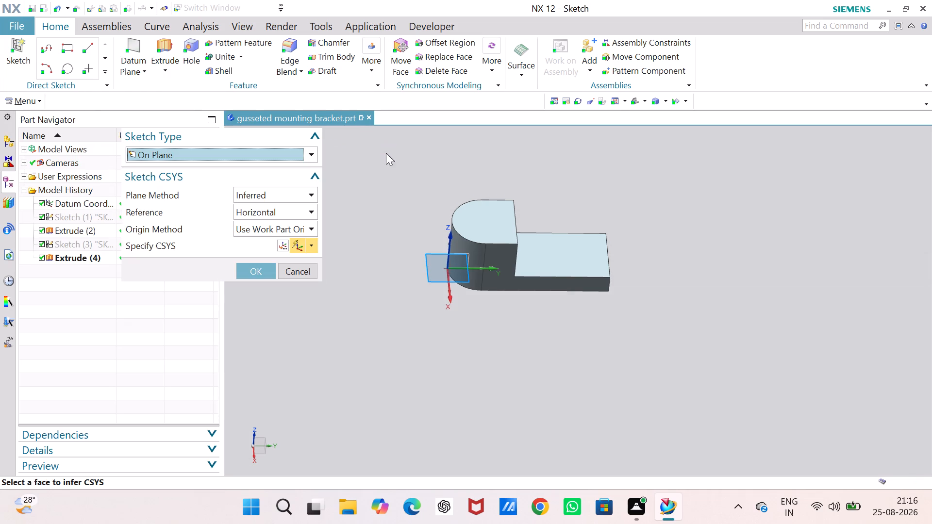
{"action": "left_click", "coordinate": [485, 220]}
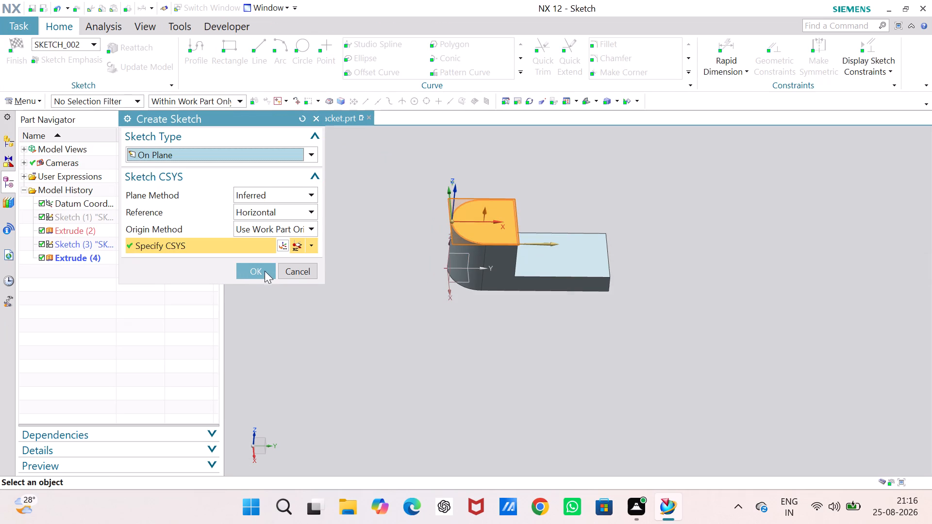
{"action": "left_click", "coordinate": [263, 270]}
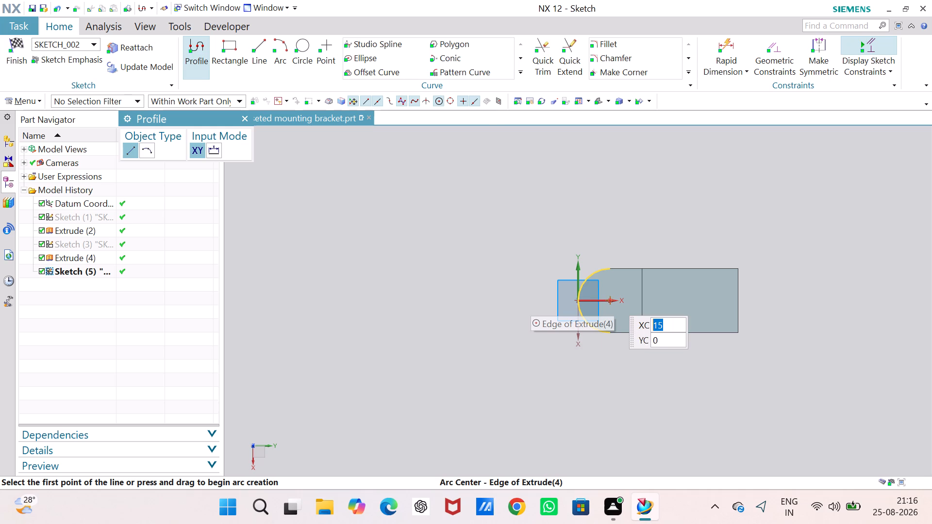
Sketch a circle about 14.5 mm in diameter, centred on the rounded end's arc centre.
{"action": "left_click", "coordinate": [300, 48]}
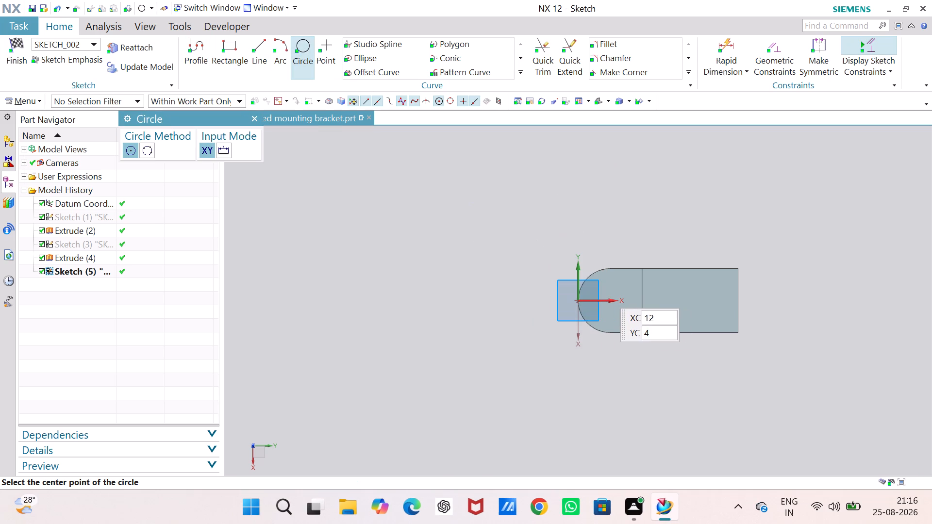
{"action": "left_click", "coordinate": [613, 299]}
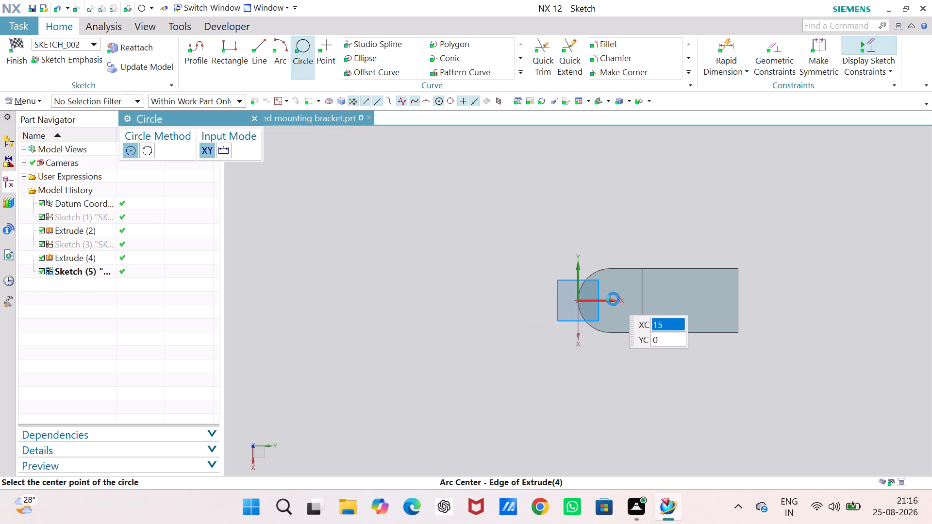
{"action": "left_click", "coordinate": [618, 314]}
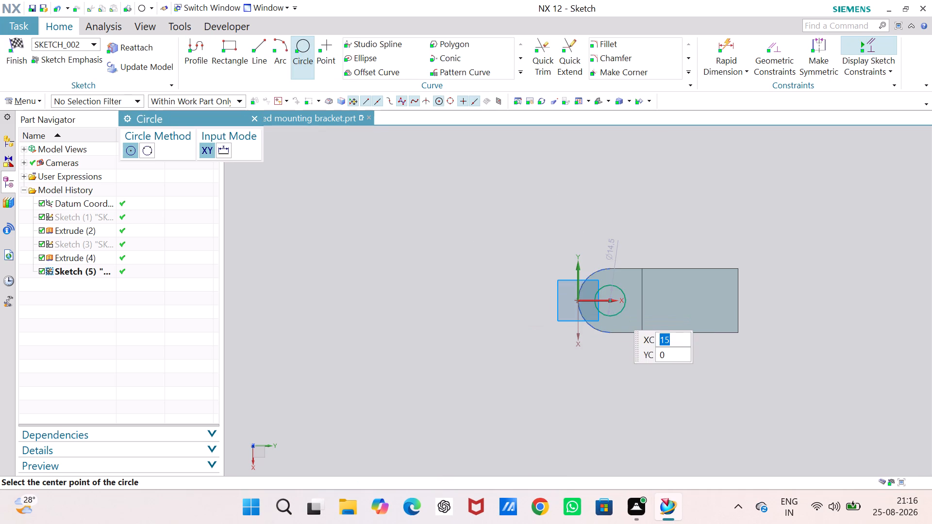
{"action": "key", "text": "1"}
{"action": "key", "text": "5"}
{"action": "key", "text": "Return"}
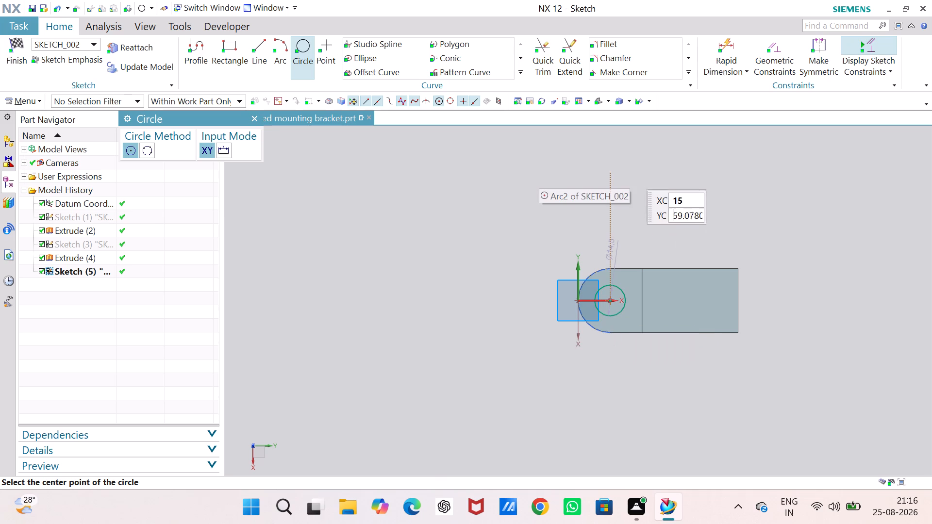
{"action": "key", "text": "Escape"}
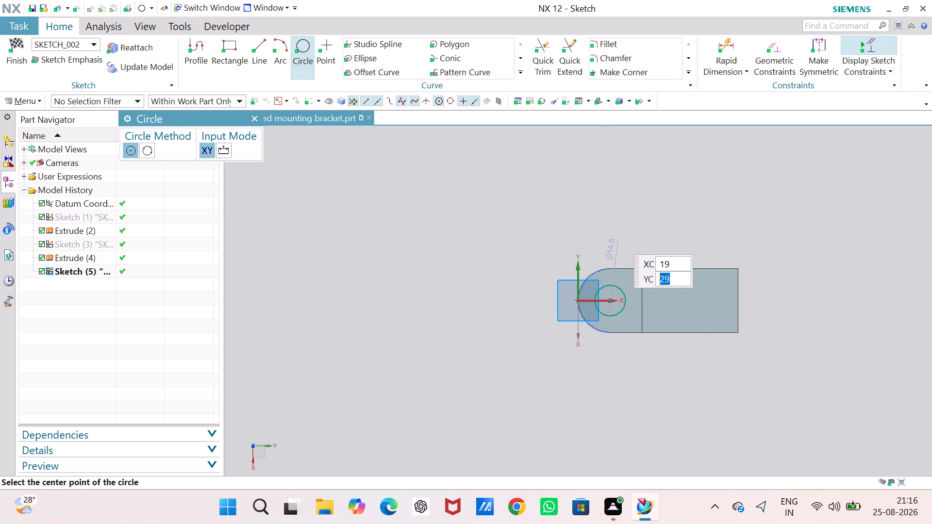
{"action": "key", "text": "Escape"}
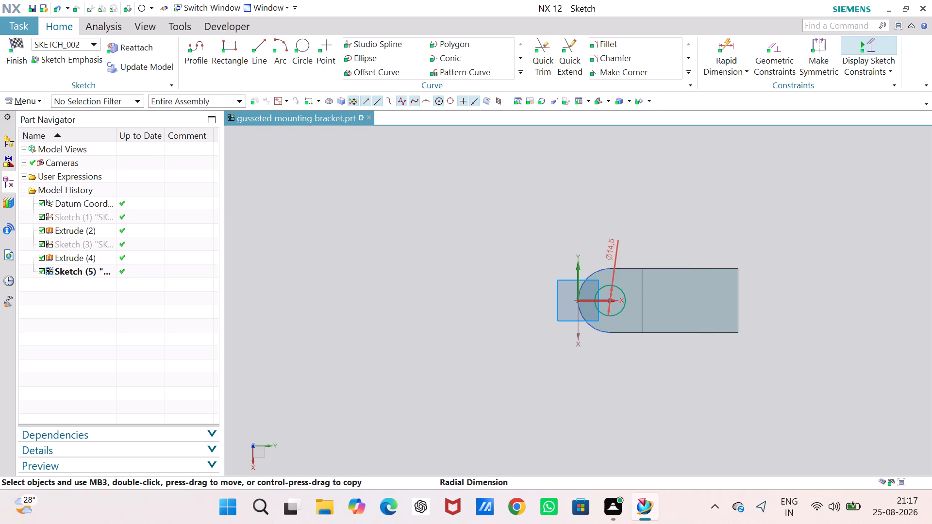
Set the circle's diameter to 15 mm.
{"action": "double_click", "coordinate": [616, 245]}
{"action": "type", "text": "15"}
{"action": "key", "text": "Return"}
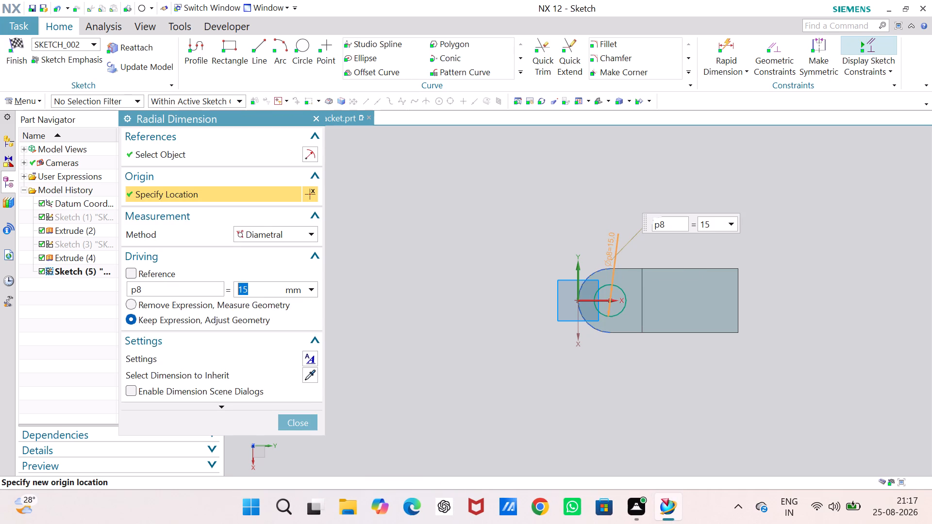
{"action": "left_click", "coordinate": [309, 424]}
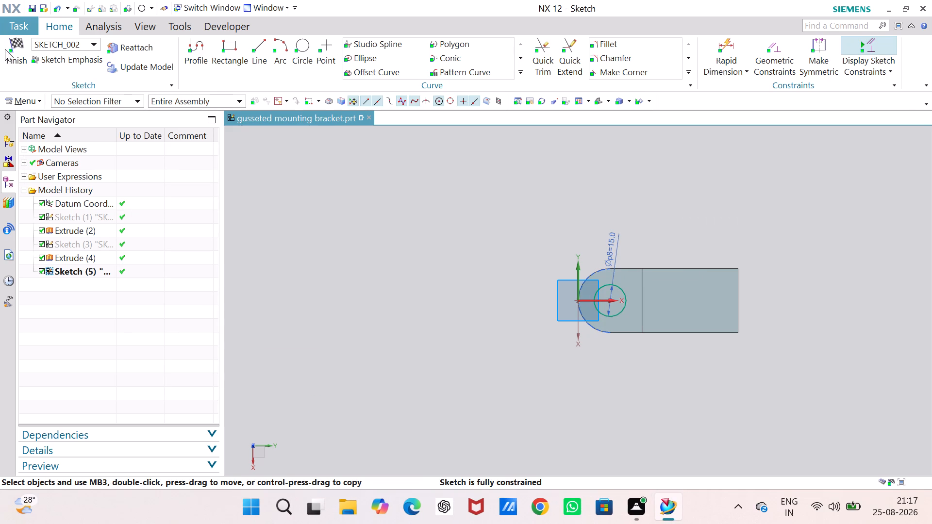
Finish the sketch and extrude the circle as a Subtract from the bracket body, with start Through All and end distance 15 mm.
{"action": "left_click", "coordinate": [15, 45]}
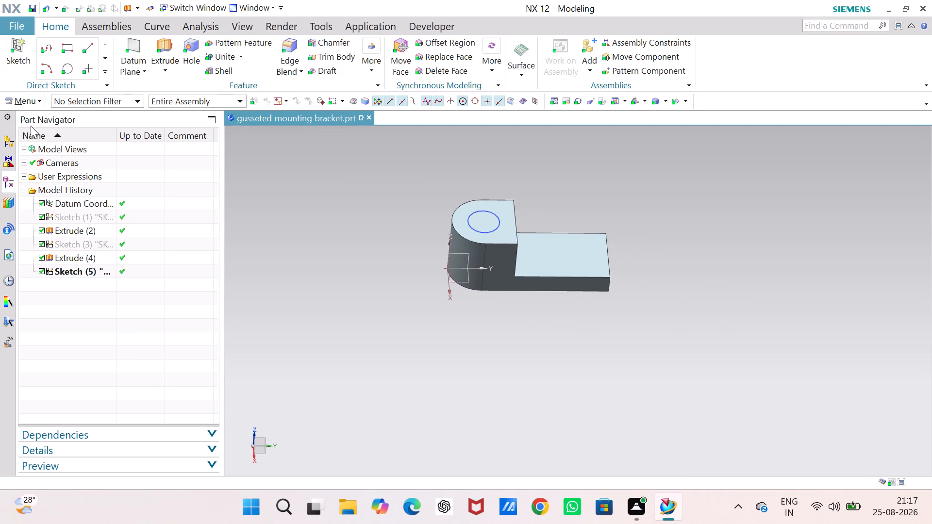
{"action": "left_click", "coordinate": [167, 42]}
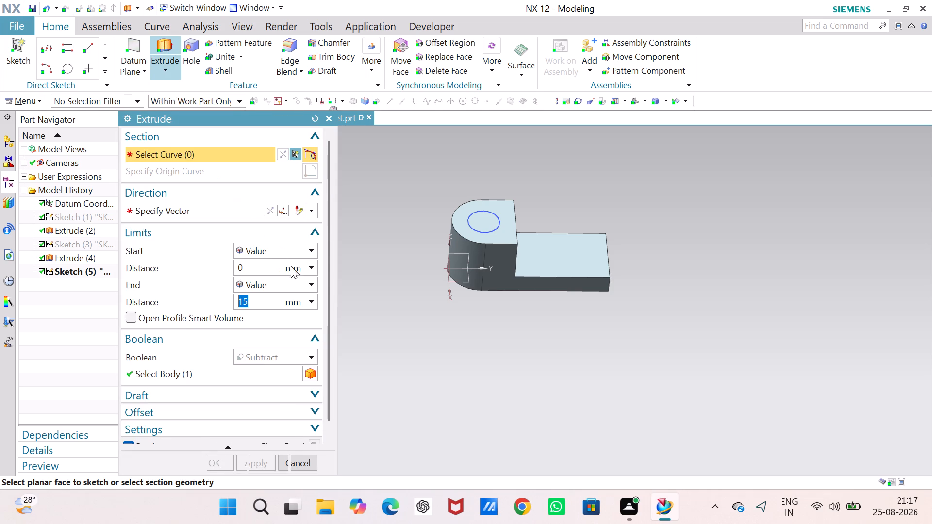
{"action": "left_click", "coordinate": [77, 271]}
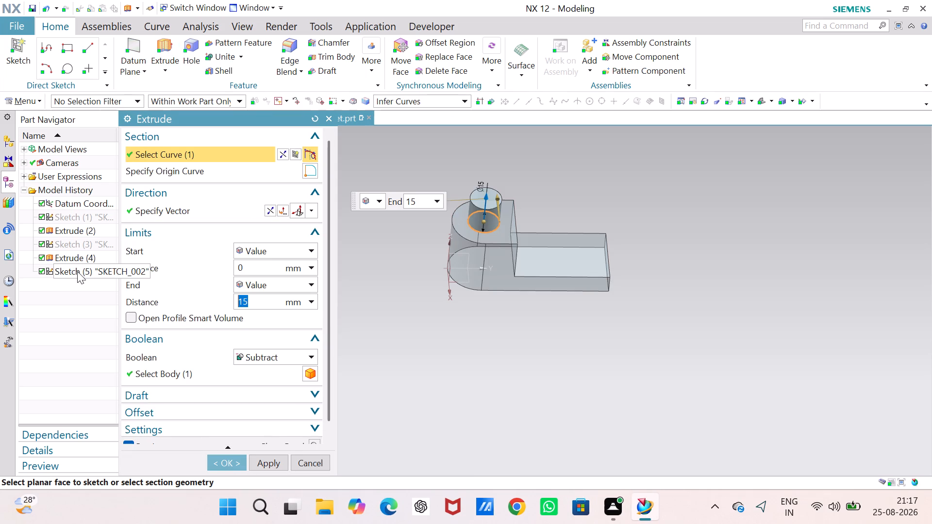
{"action": "left_click", "coordinate": [302, 251]}
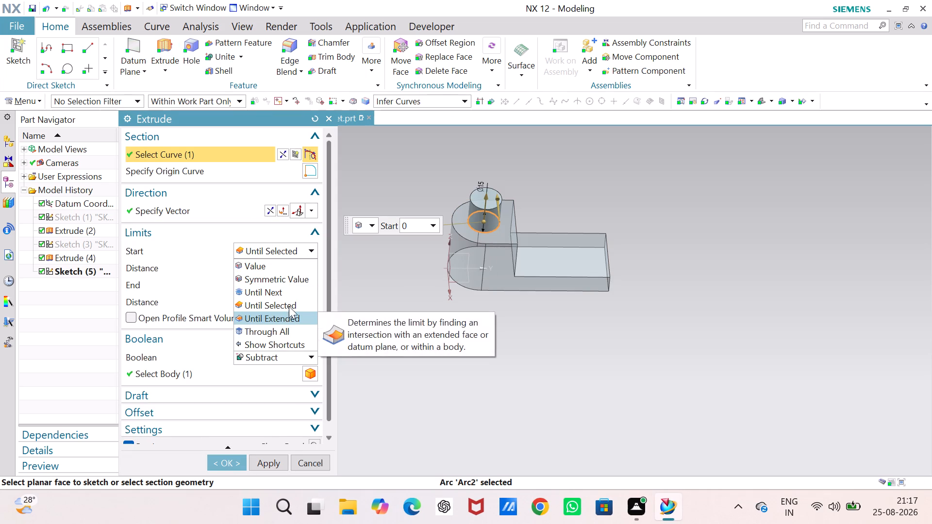
{"action": "left_click", "coordinate": [296, 331]}
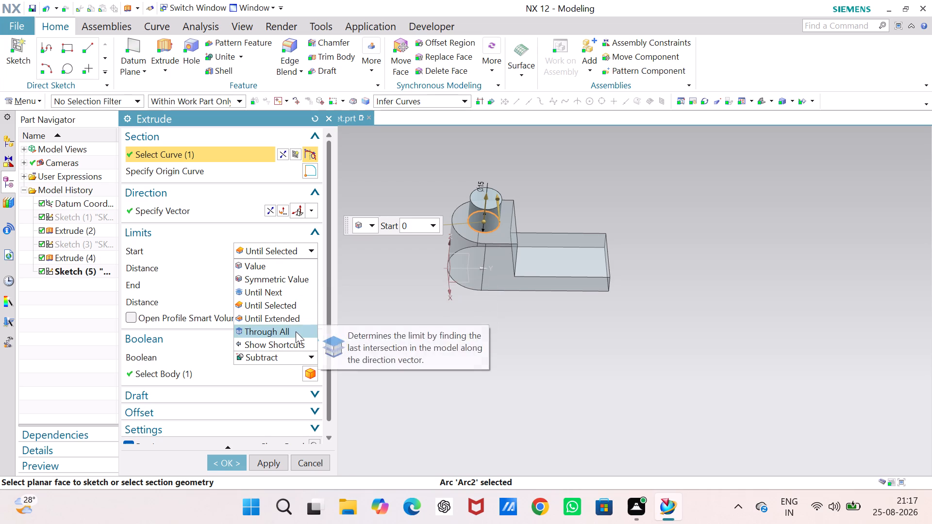
{"action": "left_click", "coordinate": [217, 453]}
{"action": "left_click", "coordinate": [349, 332]}
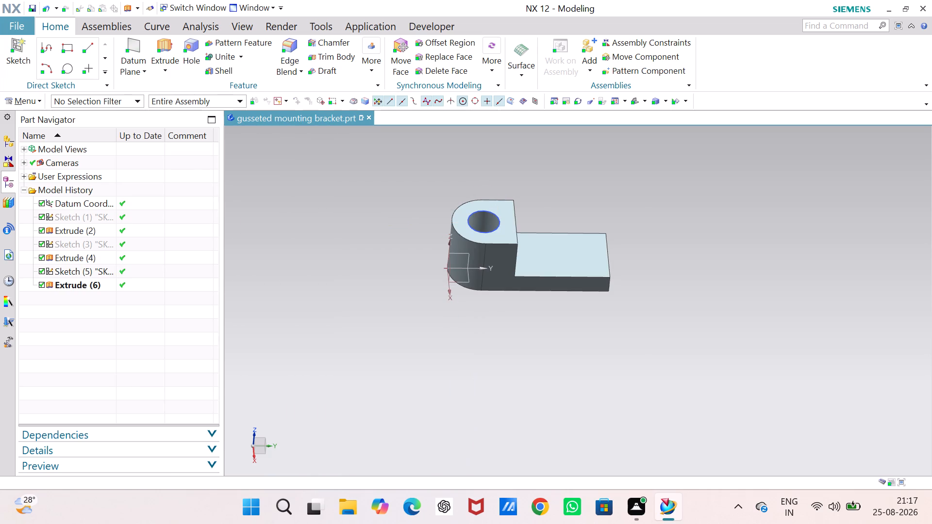
Hide the hole's circle sketch.
{"action": "right_click", "coordinate": [94, 272]}
{"action": "left_click", "coordinate": [137, 6]}
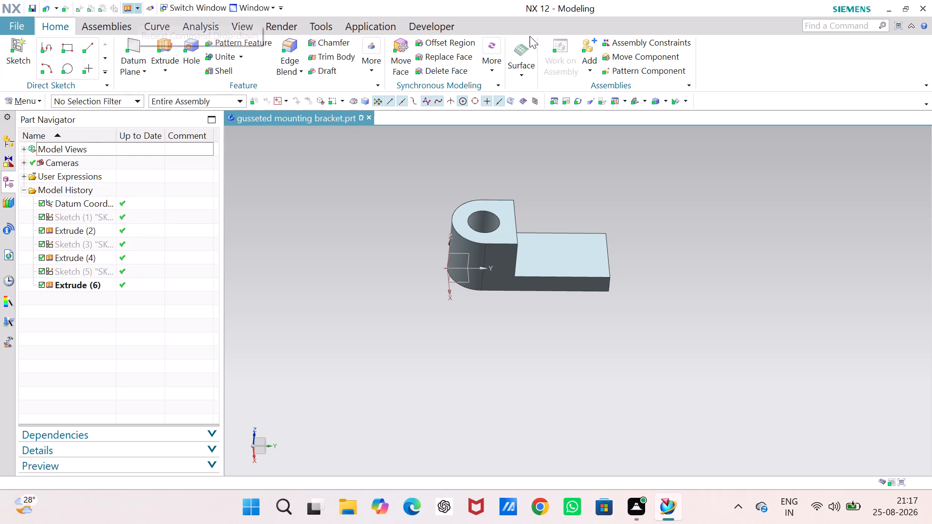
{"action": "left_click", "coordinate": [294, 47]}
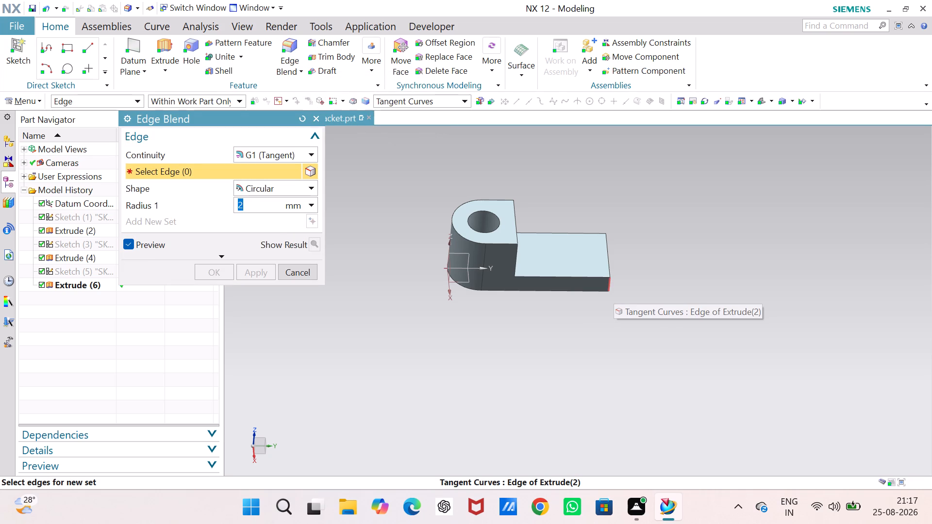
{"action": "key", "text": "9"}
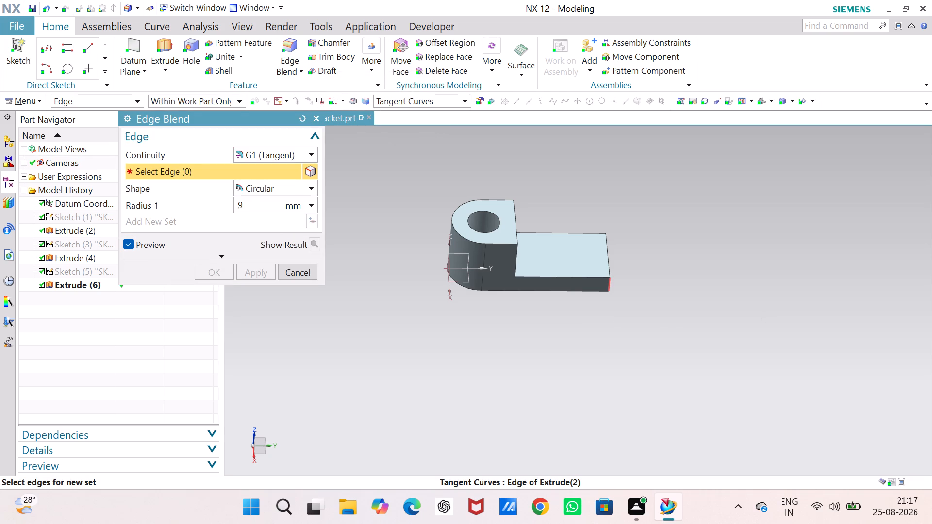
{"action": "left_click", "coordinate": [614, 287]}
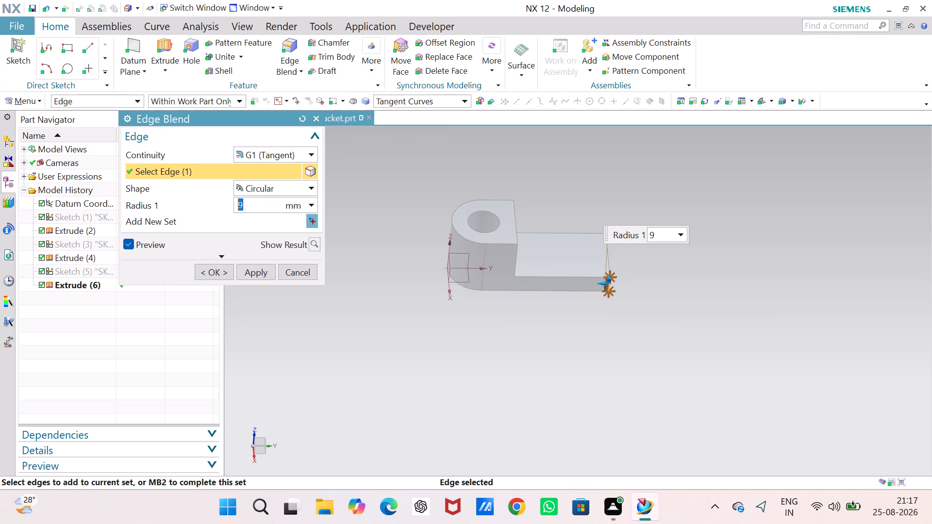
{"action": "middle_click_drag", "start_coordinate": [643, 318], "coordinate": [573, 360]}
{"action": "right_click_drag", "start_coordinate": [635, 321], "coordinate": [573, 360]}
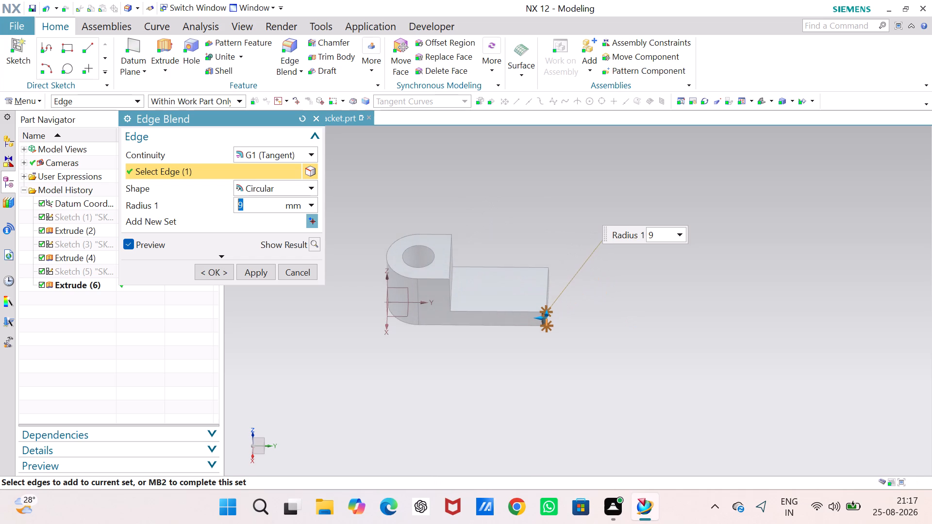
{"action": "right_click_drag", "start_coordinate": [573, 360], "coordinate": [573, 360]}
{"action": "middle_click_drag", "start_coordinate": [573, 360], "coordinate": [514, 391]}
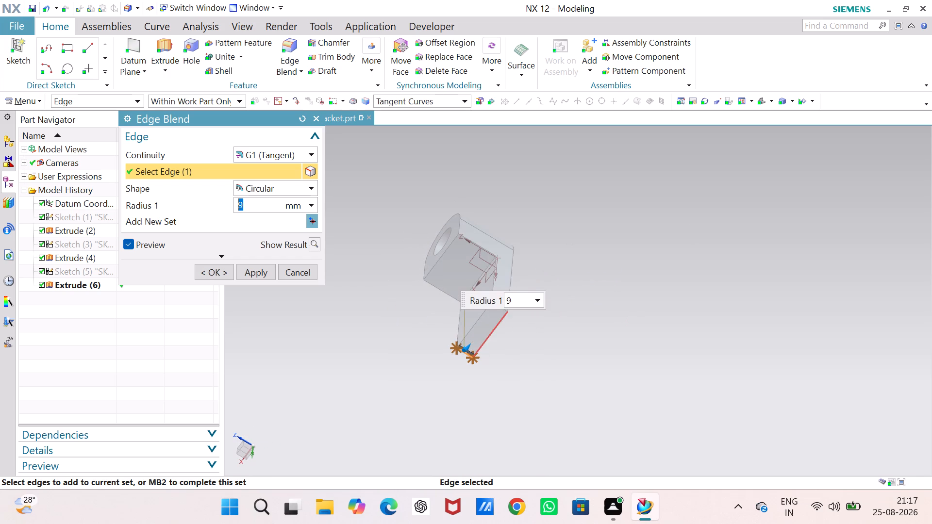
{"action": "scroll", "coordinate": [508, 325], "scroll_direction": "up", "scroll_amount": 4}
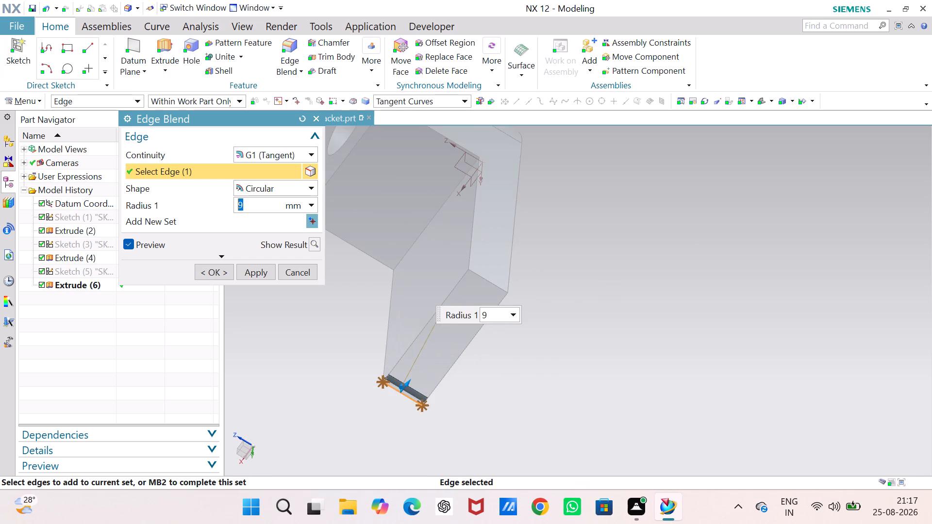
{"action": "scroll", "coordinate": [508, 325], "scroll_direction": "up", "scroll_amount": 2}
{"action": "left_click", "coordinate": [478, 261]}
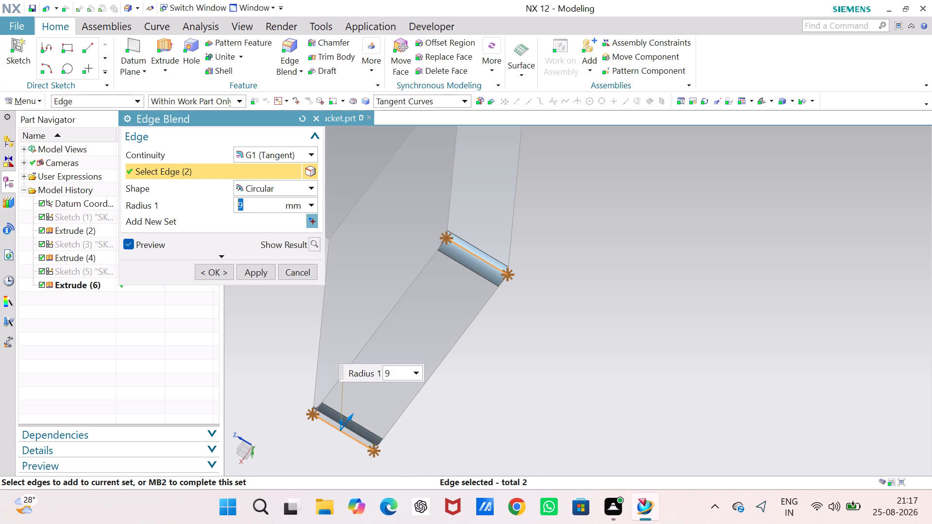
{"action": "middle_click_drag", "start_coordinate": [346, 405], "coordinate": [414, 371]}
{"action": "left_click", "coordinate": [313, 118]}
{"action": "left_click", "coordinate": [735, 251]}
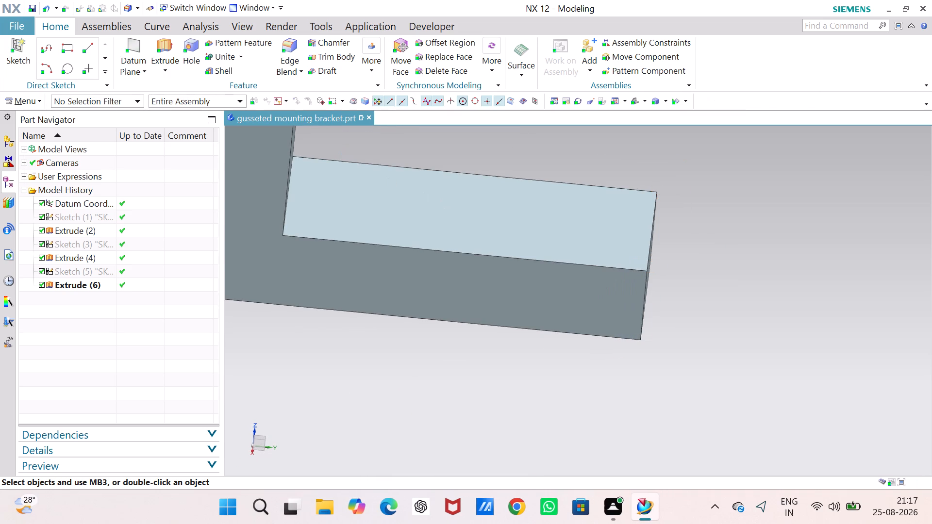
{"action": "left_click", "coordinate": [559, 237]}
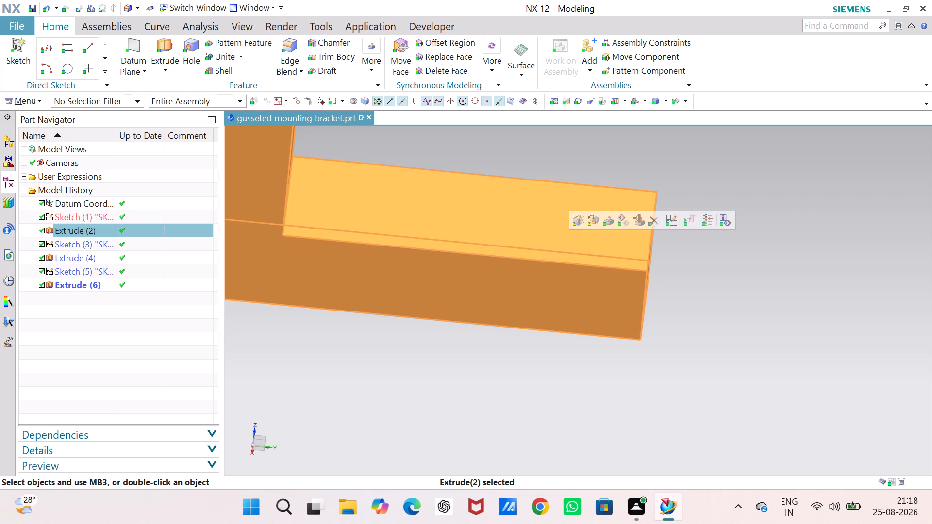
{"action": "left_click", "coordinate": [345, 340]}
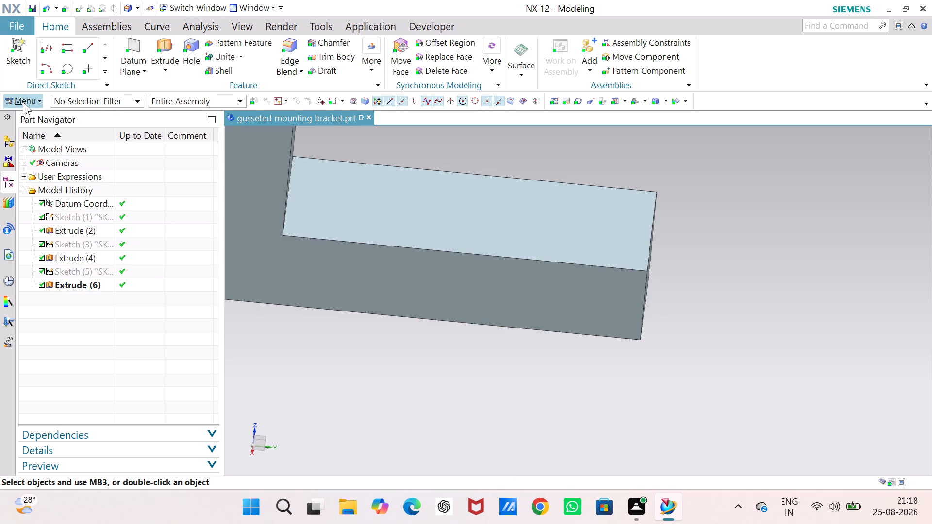
Create a sketch on the top face of the base plate.
{"action": "left_click", "coordinate": [23, 102]}
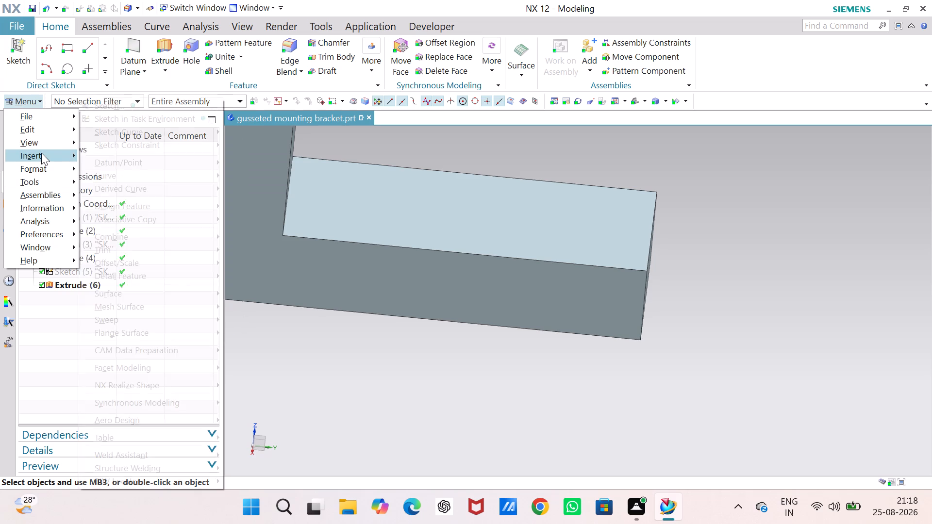
{"action": "left_click", "coordinate": [133, 113]}
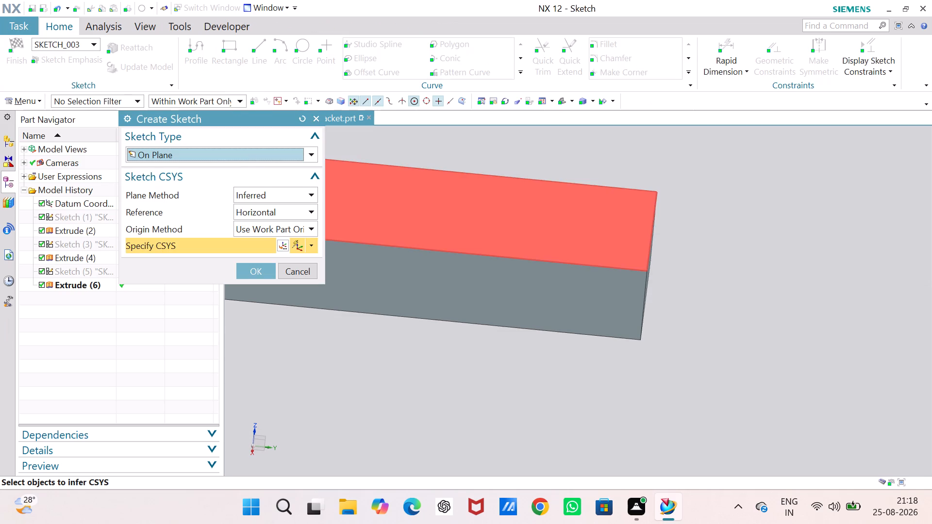
{"action": "left_click", "coordinate": [413, 196]}
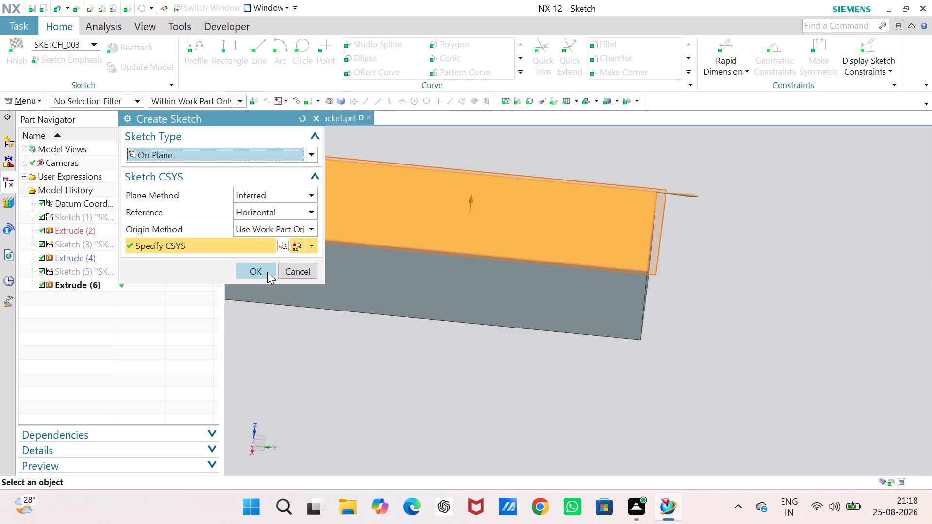
{"action": "left_click", "coordinate": [259, 272]}
Draw a diagonal line about 9.2 mm long across the negative-Y corner of the base plate's free end.
{"action": "scroll", "coordinate": [611, 262], "scroll_direction": "up", "scroll_amount": 3}
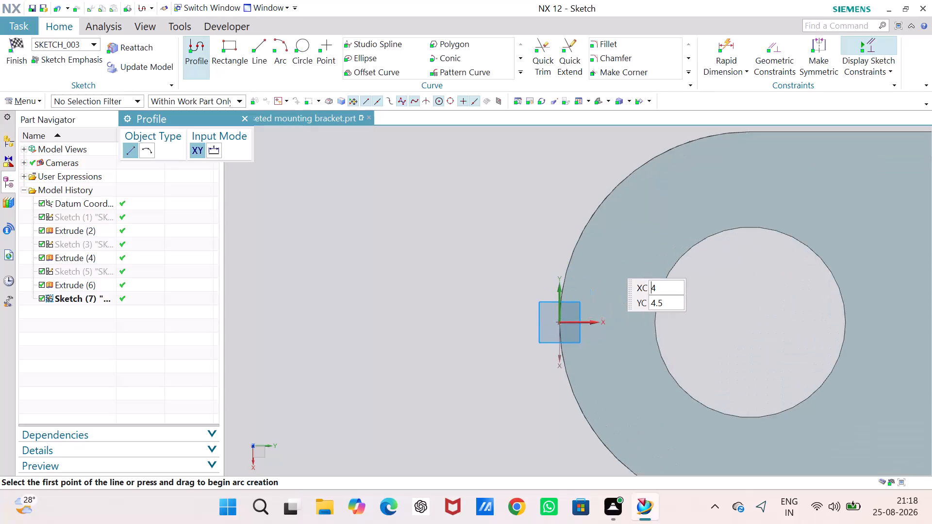
{"action": "scroll", "coordinate": [612, 262], "scroll_direction": "down", "scroll_amount": 16}
{"action": "scroll", "coordinate": [766, 263], "scroll_direction": "up", "scroll_amount": 4}
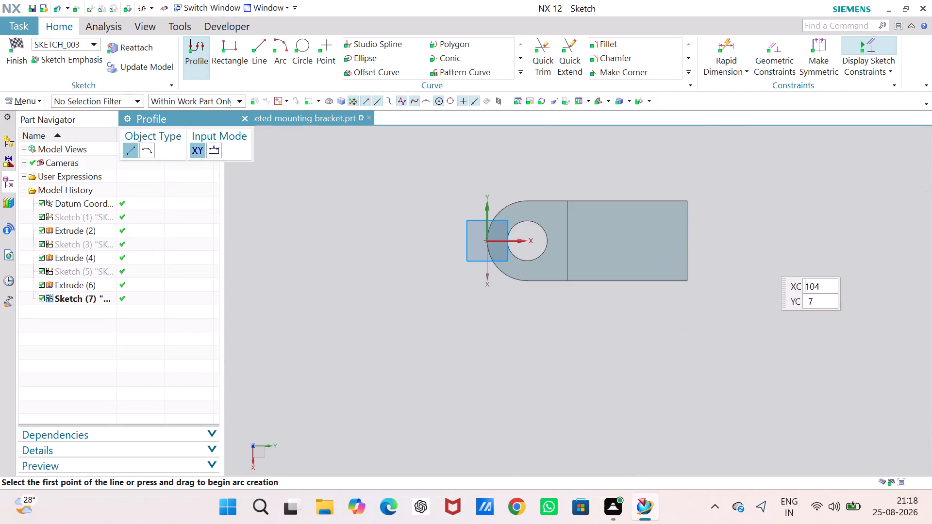
{"action": "scroll", "coordinate": [658, 248], "scroll_direction": "up", "scroll_amount": 5}
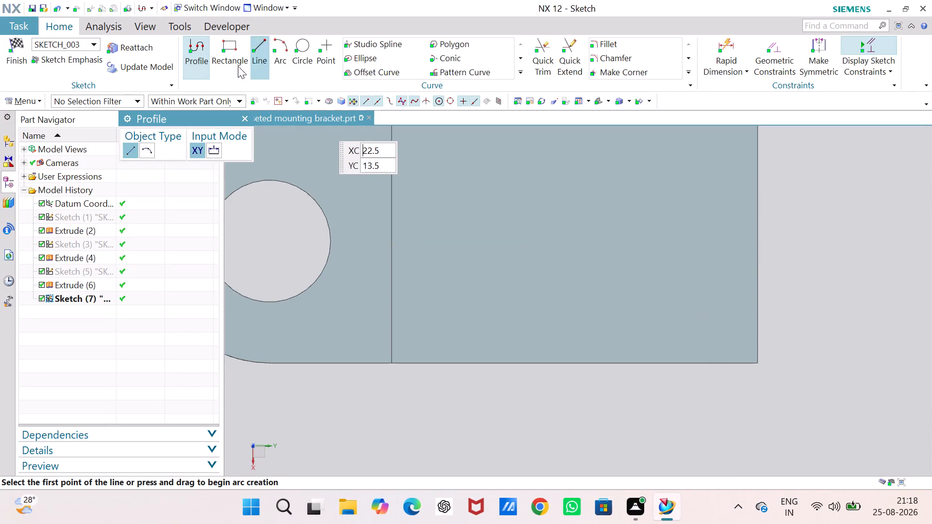
{"action": "left_click", "coordinate": [758, 319]}
{"action": "left_click", "coordinate": [697, 365]}
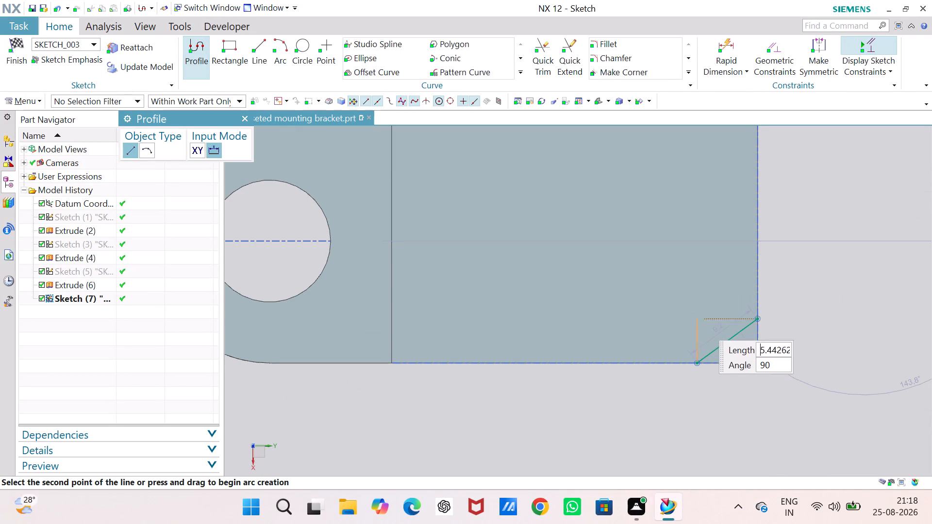
{"action": "key", "text": "Escape"}
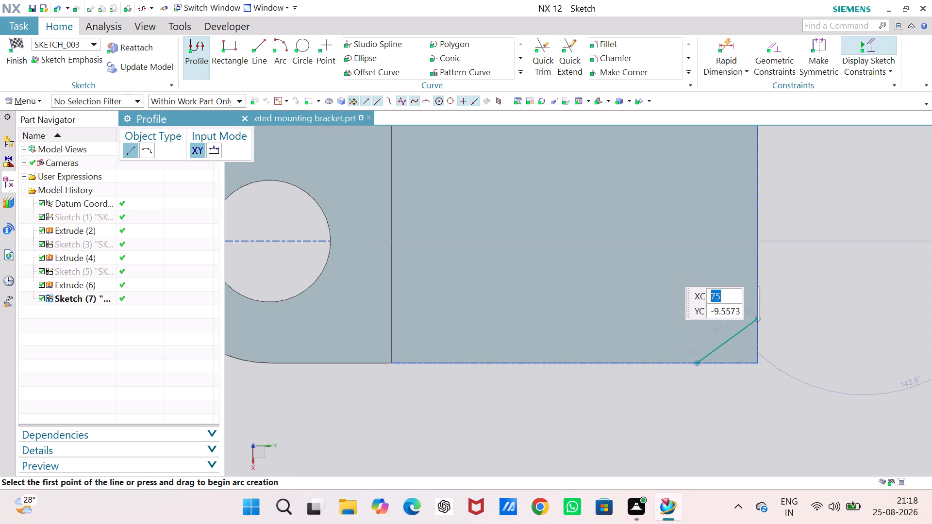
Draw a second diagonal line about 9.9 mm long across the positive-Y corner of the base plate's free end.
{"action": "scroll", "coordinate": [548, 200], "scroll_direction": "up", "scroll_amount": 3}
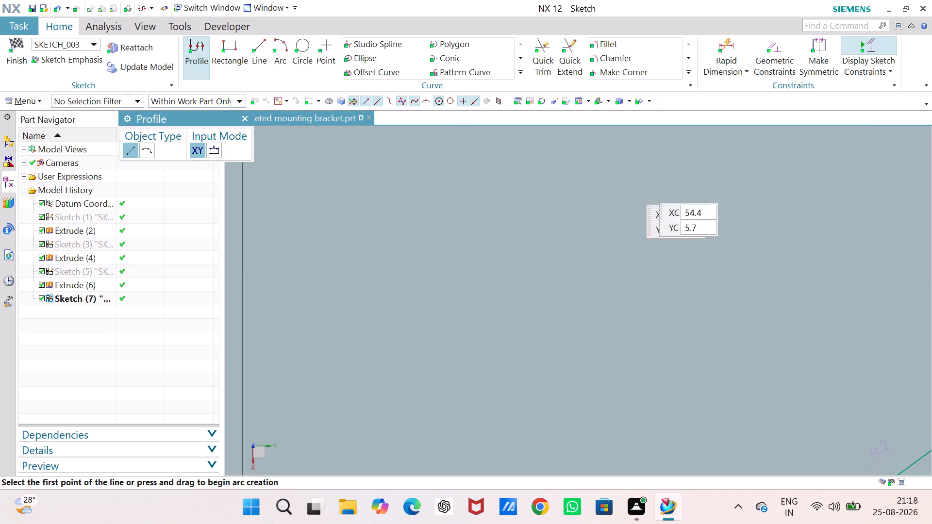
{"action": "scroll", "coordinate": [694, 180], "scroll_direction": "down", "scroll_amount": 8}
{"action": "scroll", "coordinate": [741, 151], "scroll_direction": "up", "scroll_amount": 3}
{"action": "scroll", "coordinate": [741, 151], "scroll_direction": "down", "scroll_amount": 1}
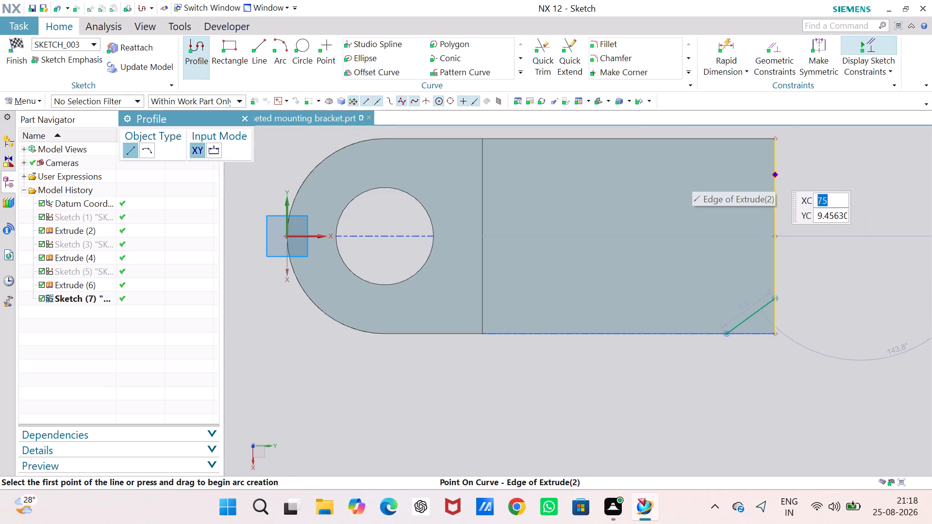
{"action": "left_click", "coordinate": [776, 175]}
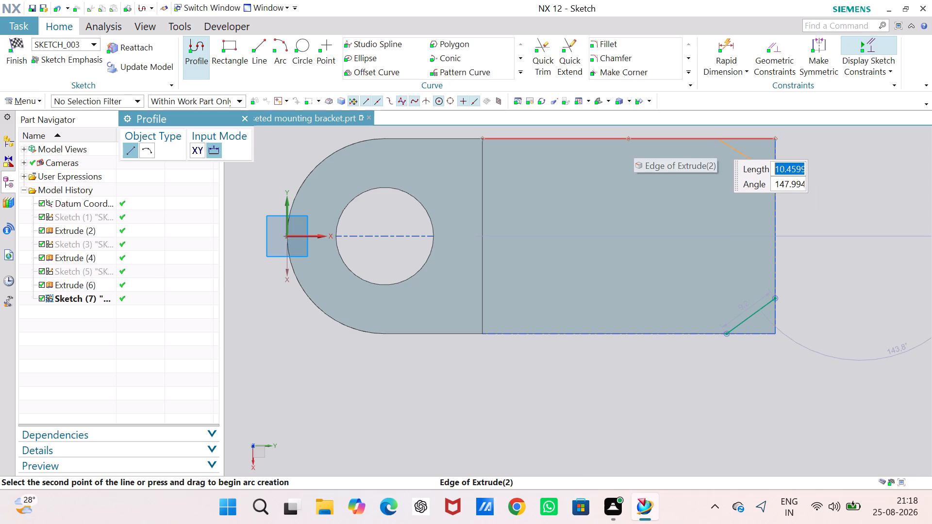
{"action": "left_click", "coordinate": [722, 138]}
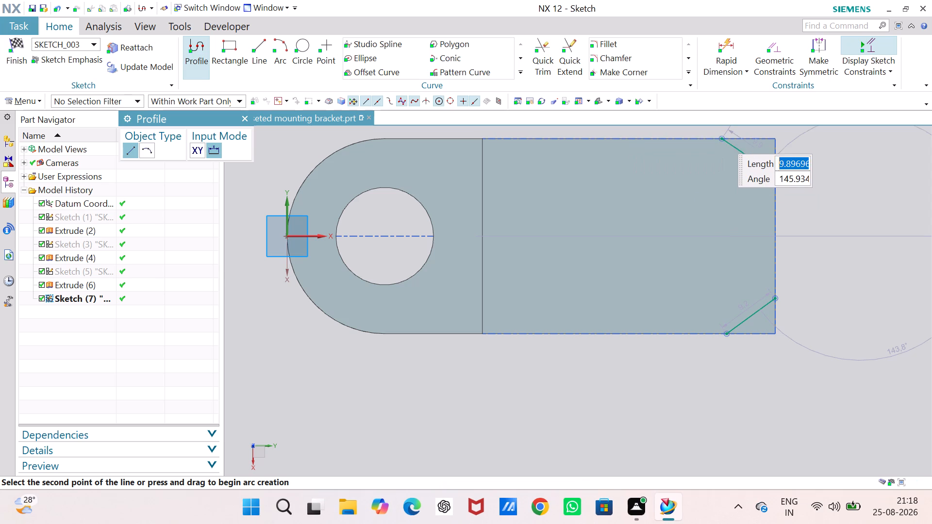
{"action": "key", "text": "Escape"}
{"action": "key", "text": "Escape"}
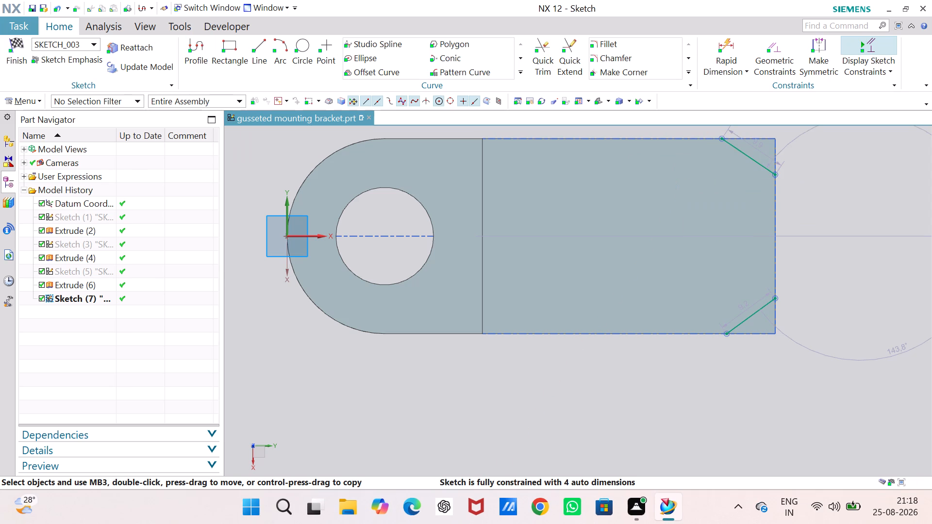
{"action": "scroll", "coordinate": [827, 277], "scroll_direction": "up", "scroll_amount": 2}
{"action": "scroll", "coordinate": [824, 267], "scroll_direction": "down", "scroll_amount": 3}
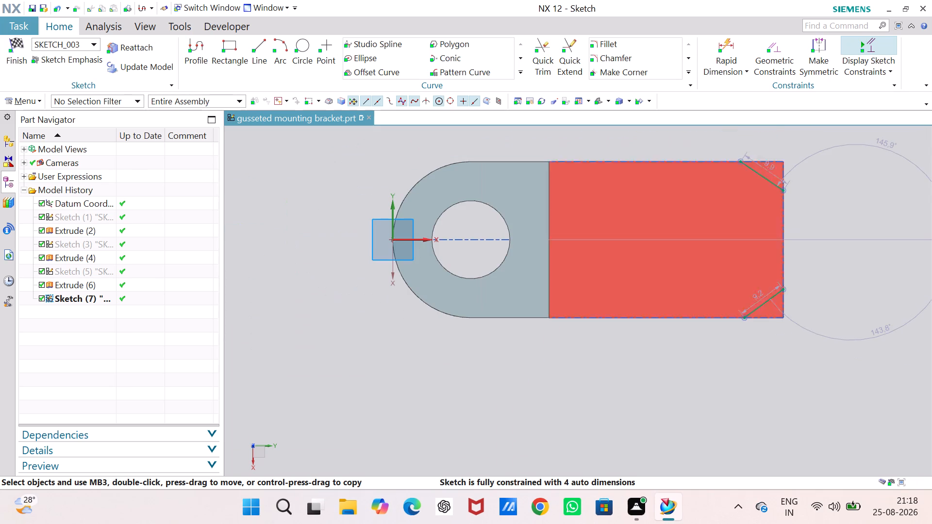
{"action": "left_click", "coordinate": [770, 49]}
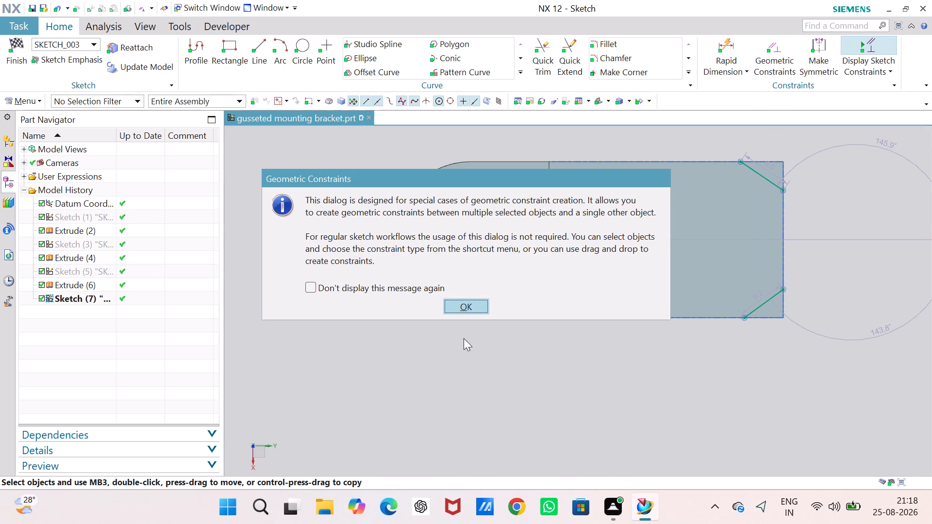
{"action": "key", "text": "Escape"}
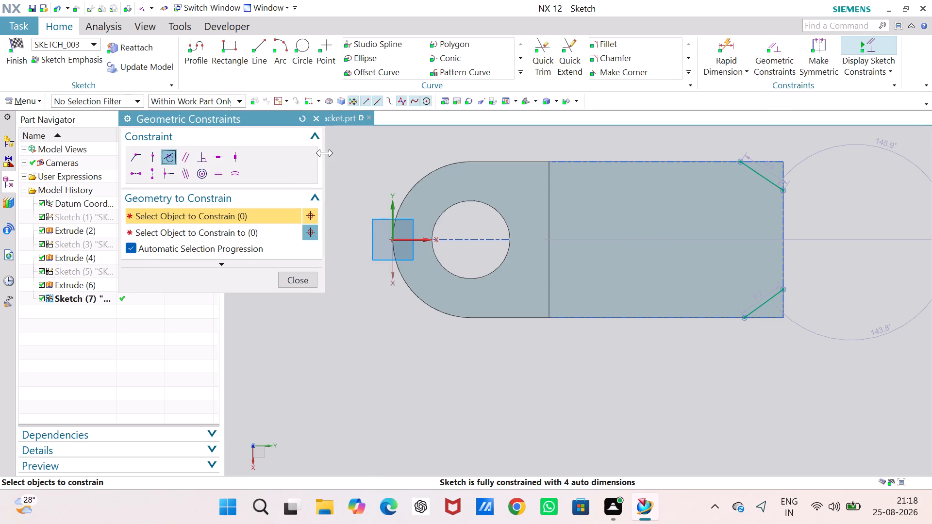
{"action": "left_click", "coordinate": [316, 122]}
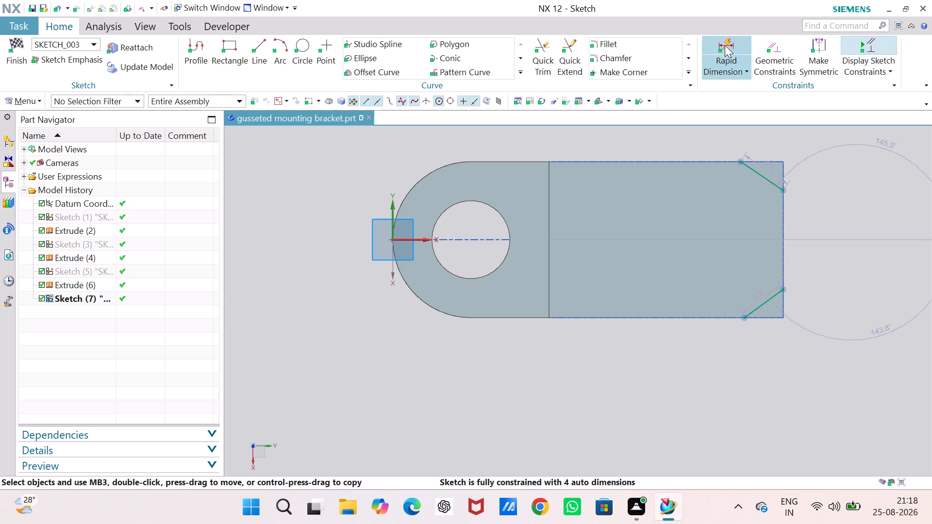
Dimension the first diagonal line's extent along the plate's end edge and set it to 9 mm.
{"action": "left_click", "coordinate": [721, 38]}
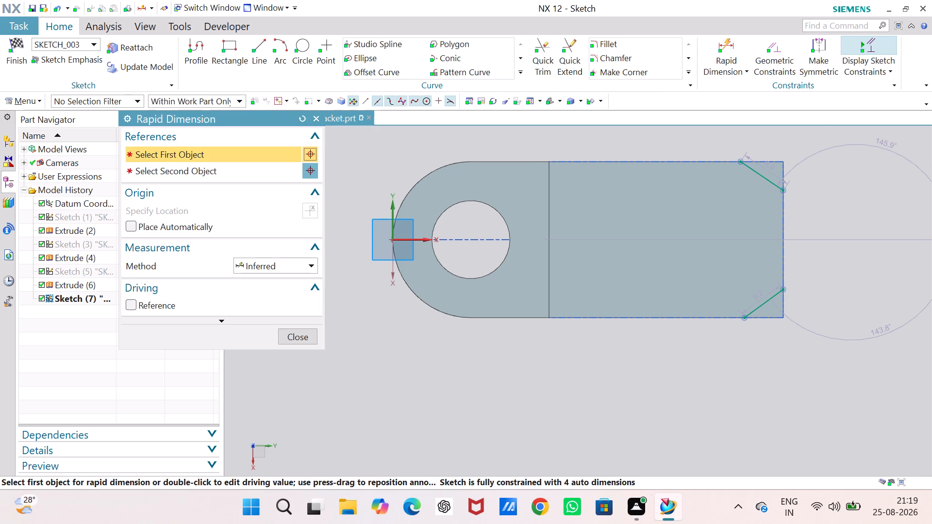
{"action": "left_click", "coordinate": [784, 290]}
{"action": "left_click", "coordinate": [745, 316]}
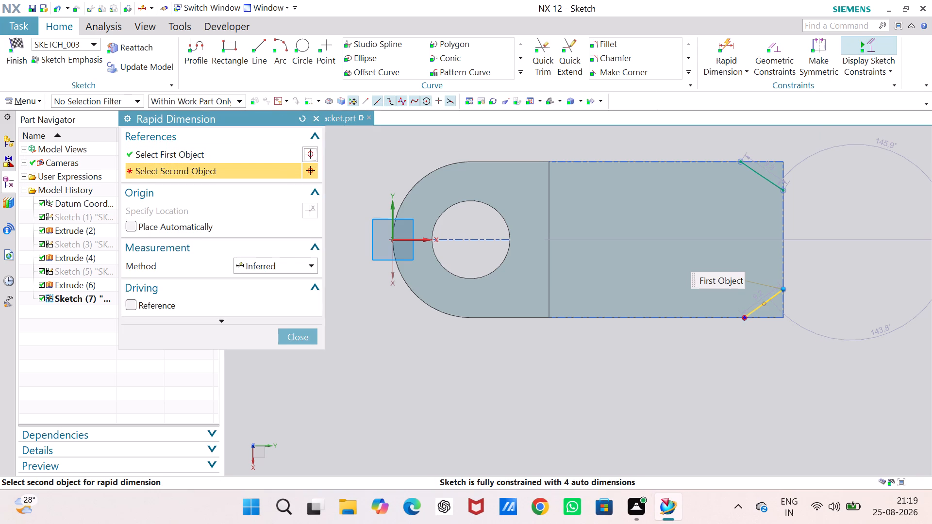
{"action": "left_click", "coordinate": [813, 305]}
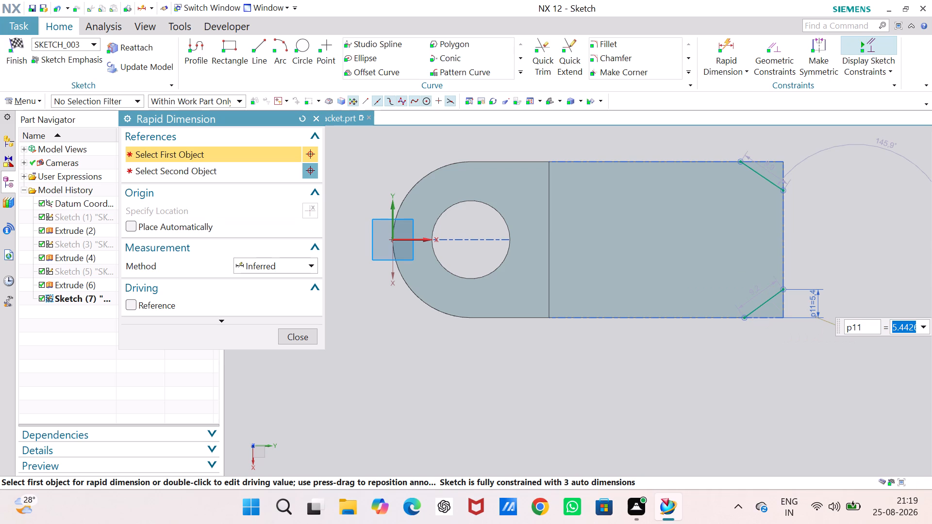
{"action": "key", "text": "9"}
{"action": "key", "text": "Return"}
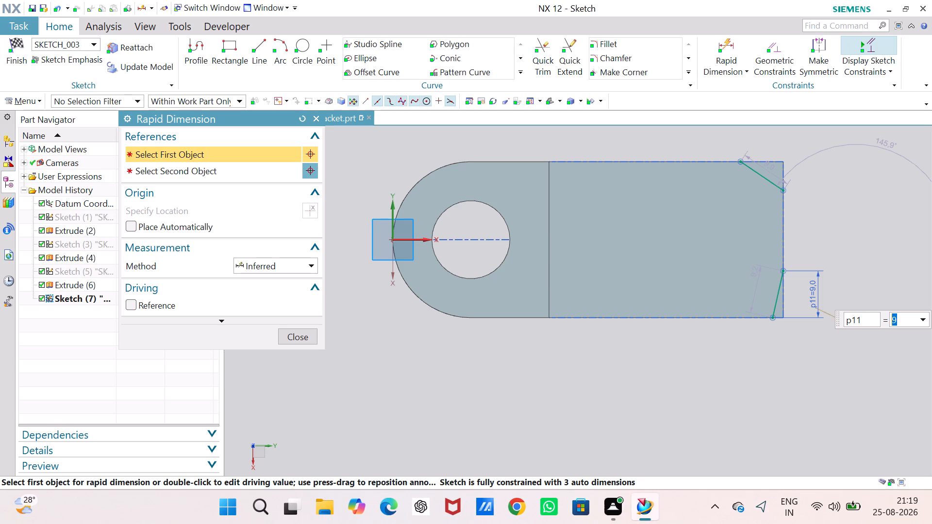
Dimension the distance from the plate corner to the first diagonal line's end on the long side edge and set it to 9 mm.
{"action": "left_click", "coordinate": [783, 318]}
{"action": "left_click", "coordinate": [771, 317]}
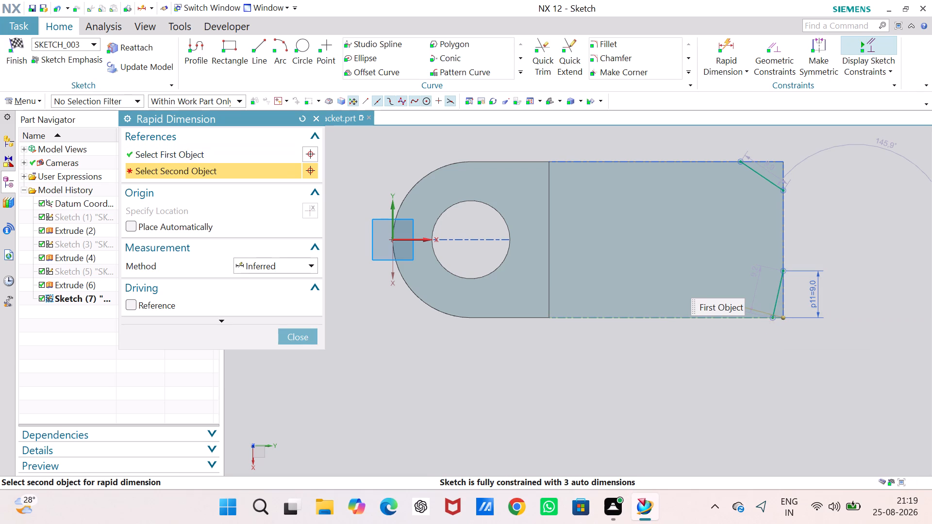
{"action": "left_click", "coordinate": [772, 345]}
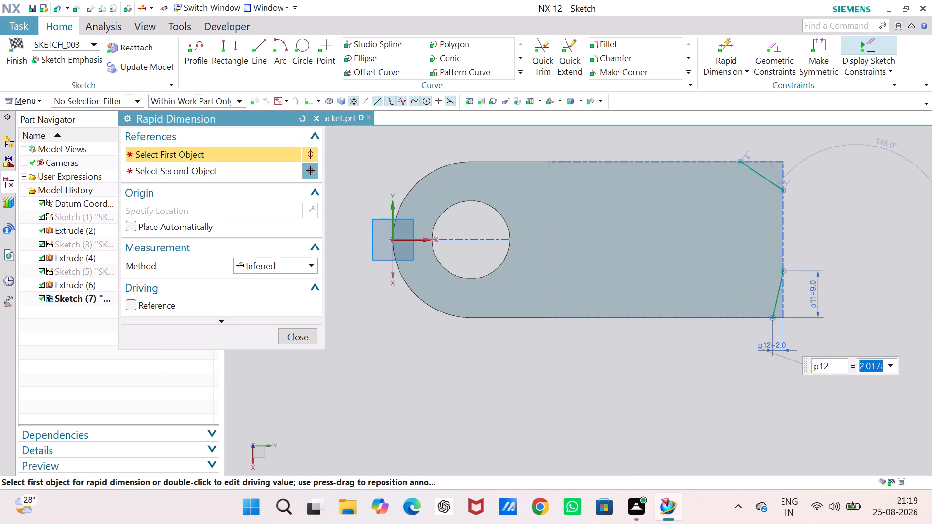
{"action": "key", "text": "9"}
{"action": "key", "text": "Return"}
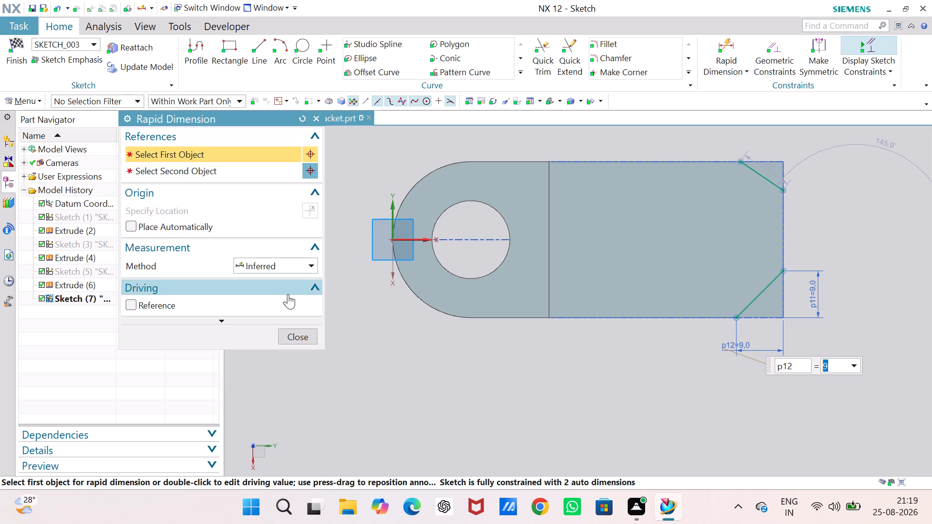
{"action": "left_click", "coordinate": [303, 339]}
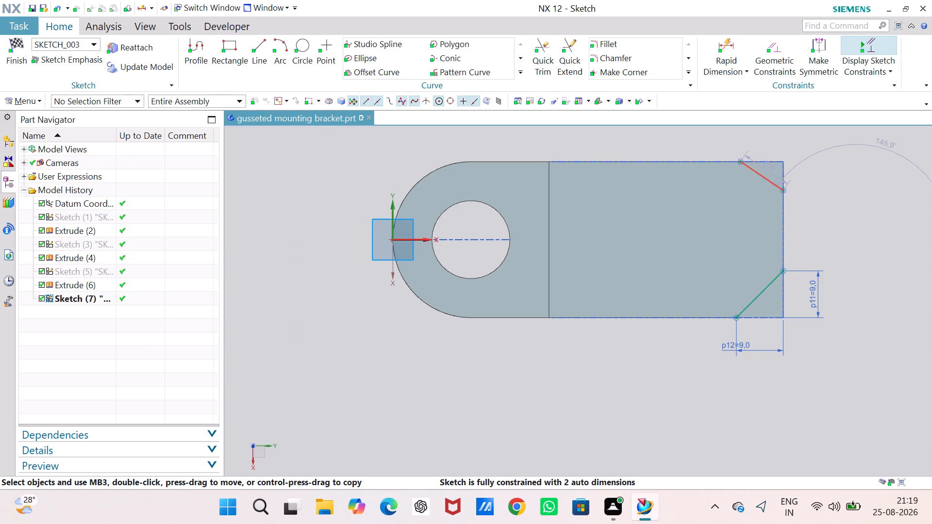
{"action": "key", "text": "Escape"}
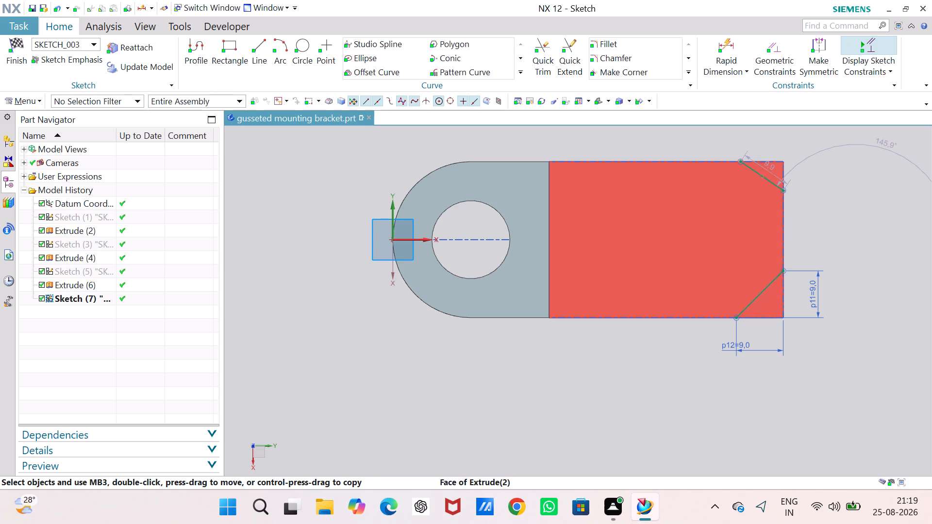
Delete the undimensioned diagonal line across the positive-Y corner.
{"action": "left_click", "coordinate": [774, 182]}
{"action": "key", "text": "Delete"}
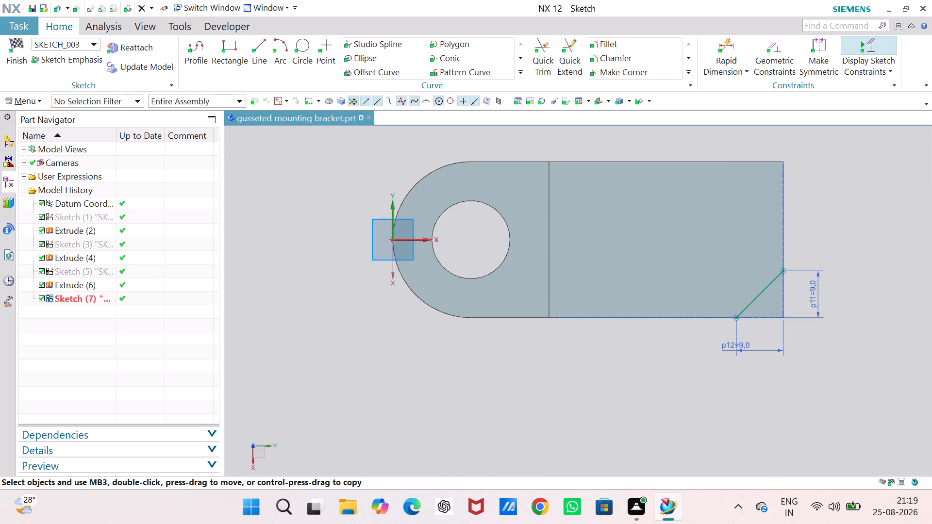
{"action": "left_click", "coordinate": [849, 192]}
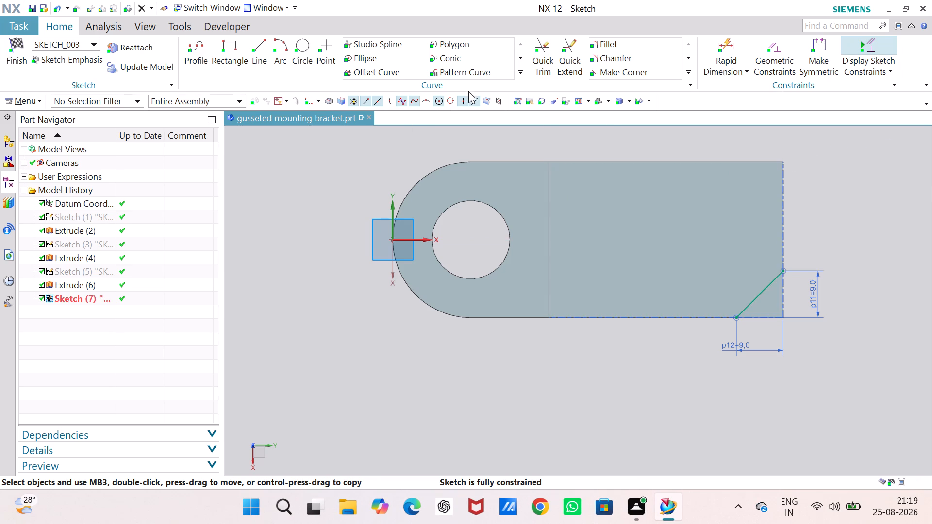
Mirror the dimensioned corner line about the sketch's horizontal axis with Mirror Curve.
{"action": "left_click", "coordinate": [522, 71]}
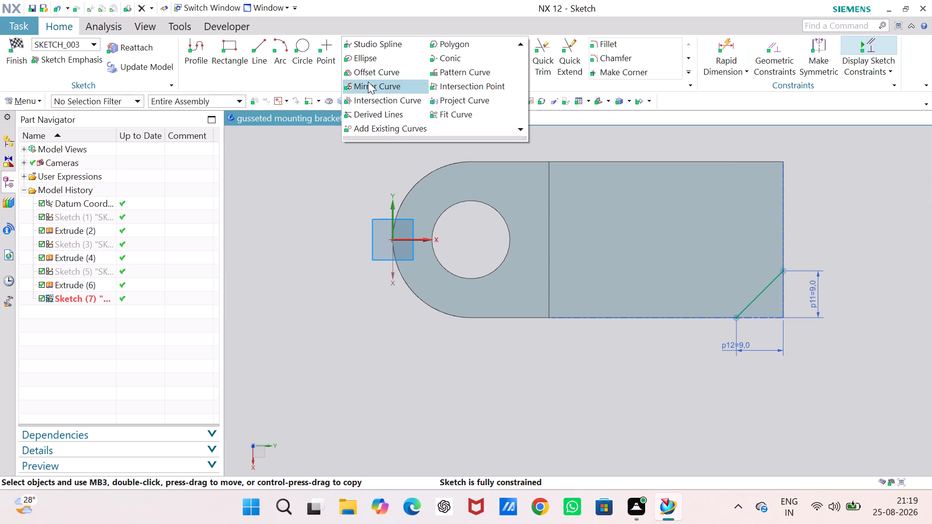
{"action": "left_click", "coordinate": [368, 81]}
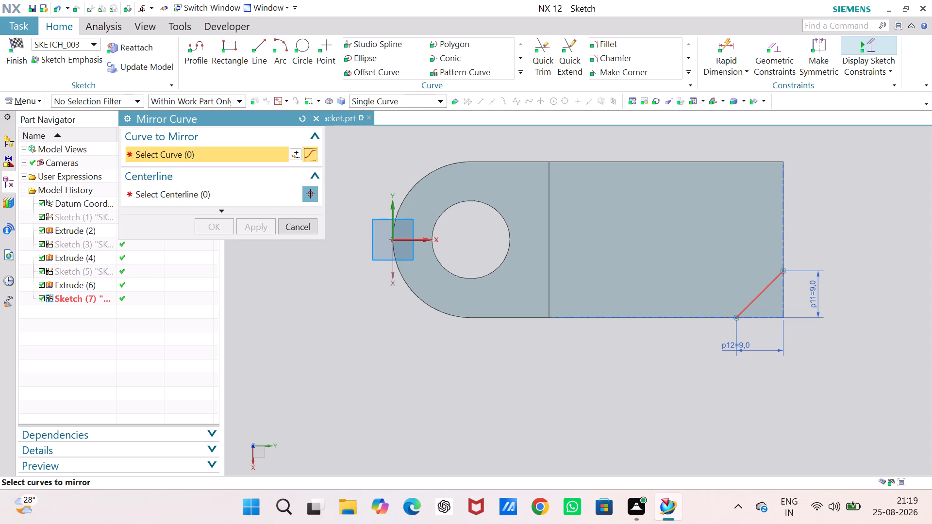
{"action": "left_click", "coordinate": [760, 296]}
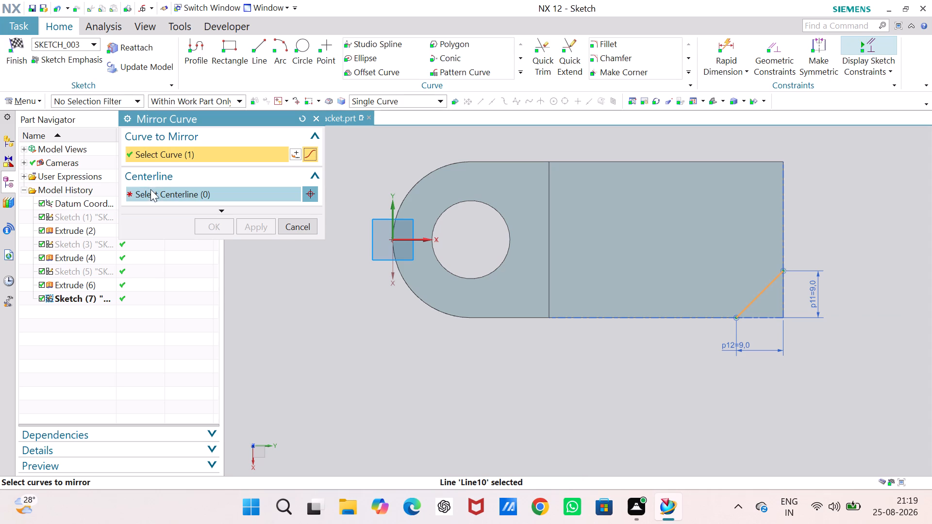
{"action": "left_click", "coordinate": [150, 188]}
{"action": "left_click", "coordinate": [421, 240]}
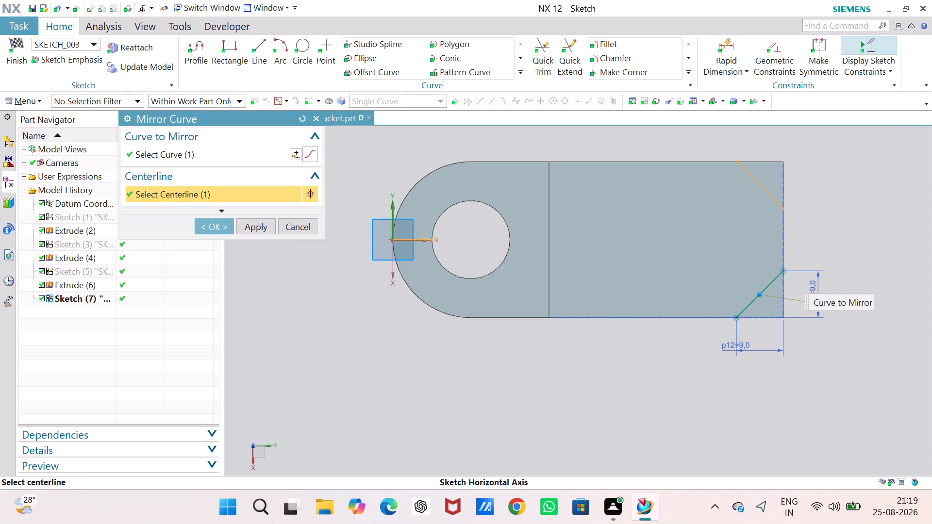
{"action": "left_click", "coordinate": [202, 224]}
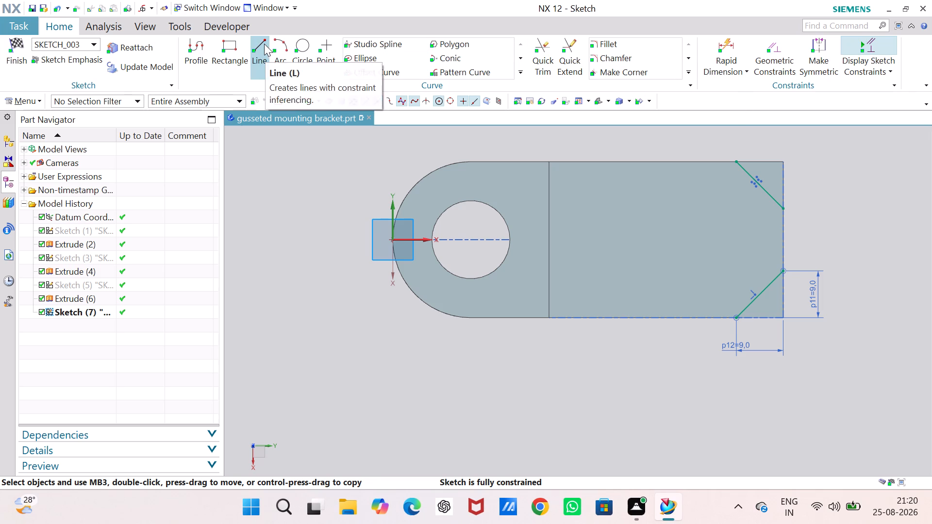
Close the mirrored corner line into a triangle with two 9 mm Profile lines along the plate's side and end edges.
{"action": "left_click", "coordinate": [207, 45]}
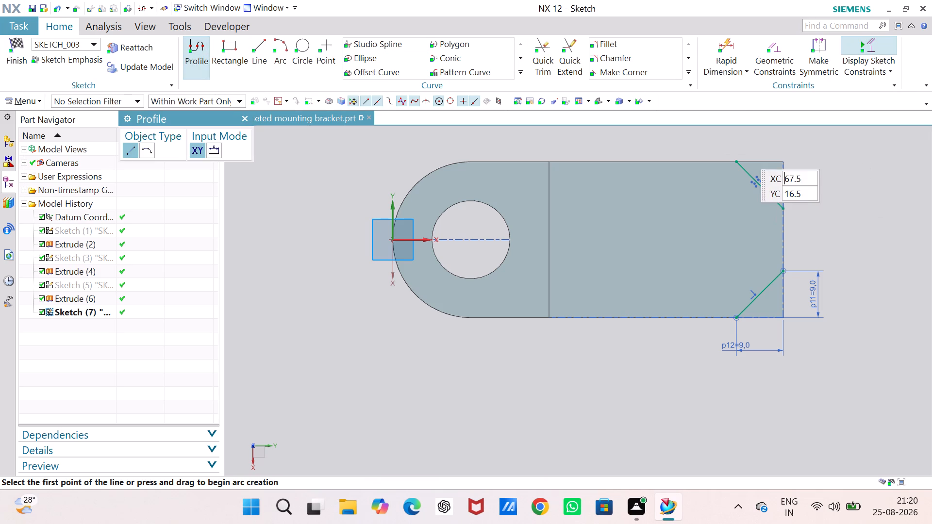
{"action": "left_click", "coordinate": [737, 162]}
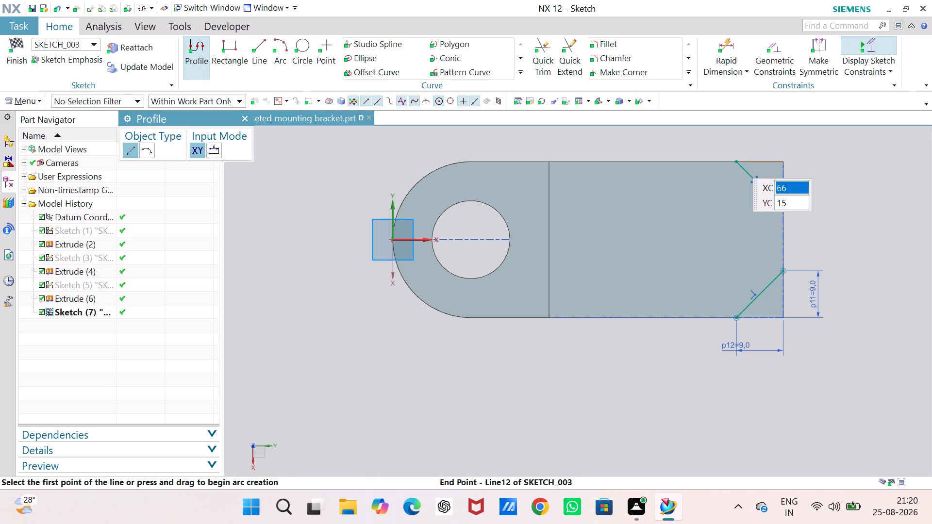
{"action": "left_click", "coordinate": [782, 162]}
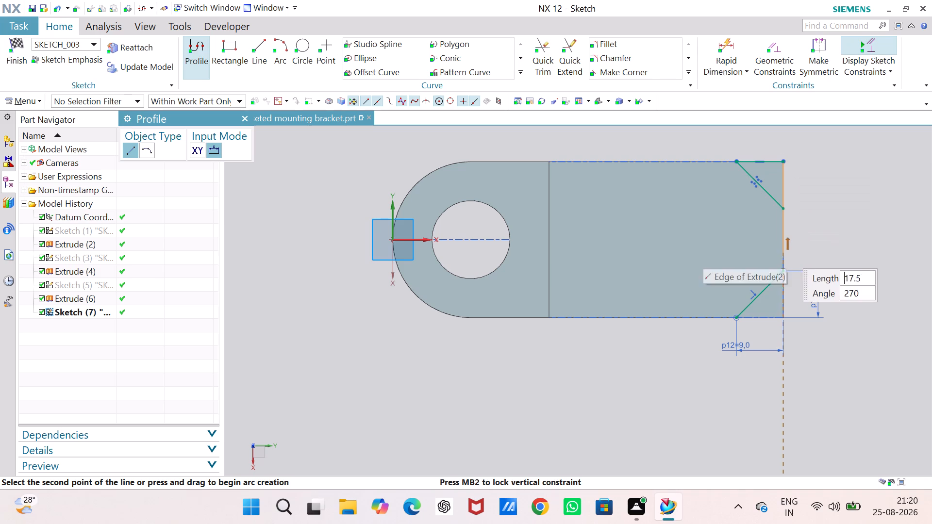
{"action": "left_click", "coordinate": [783, 210]}
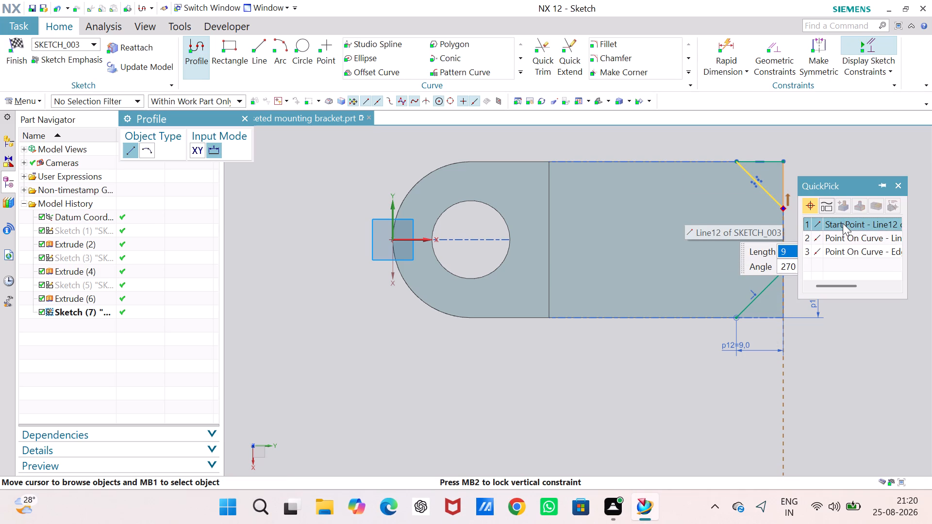
{"action": "left_click", "coordinate": [843, 223]}
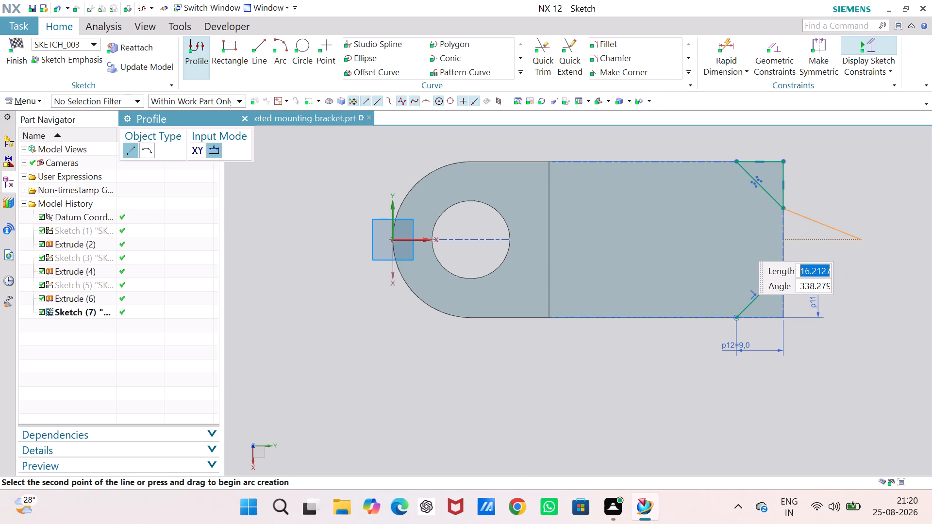
{"action": "key", "text": "Escape"}
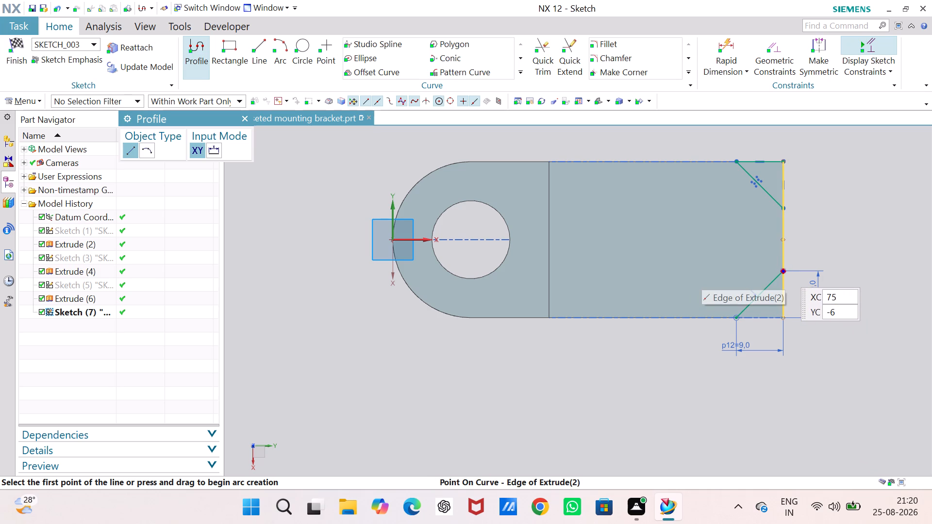
Close the dimensioned corner line into a triangle with Profile lines along the plate's end and side edges, and finish the sketch.
{"action": "left_click", "coordinate": [785, 271]}
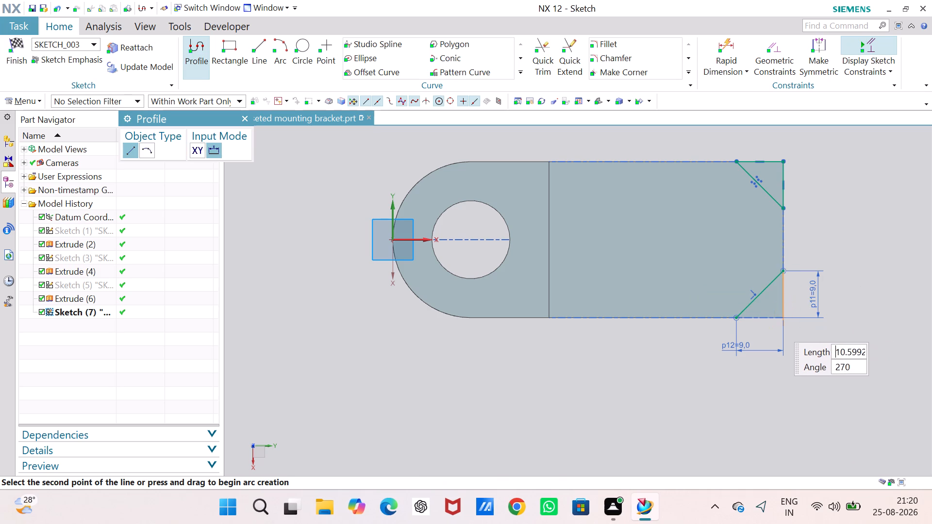
{"action": "left_click", "coordinate": [782, 317]}
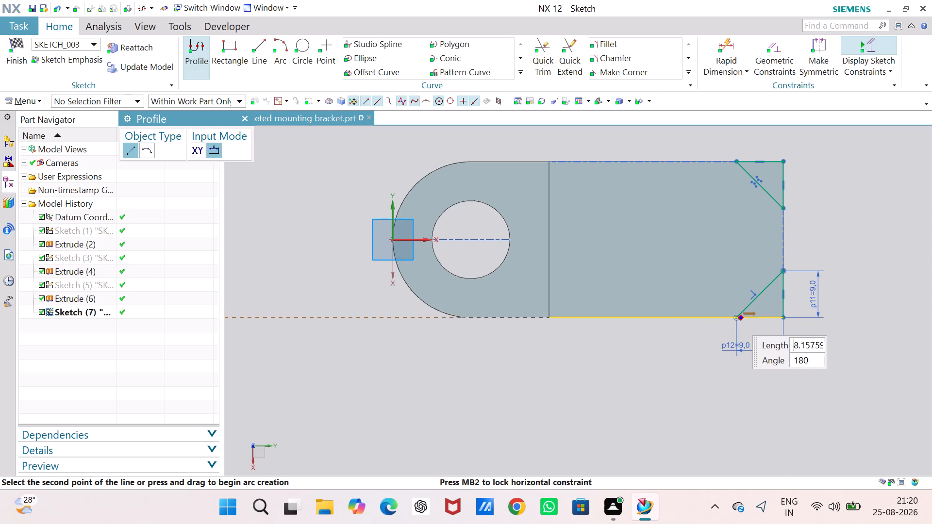
{"action": "left_click", "coordinate": [738, 318]}
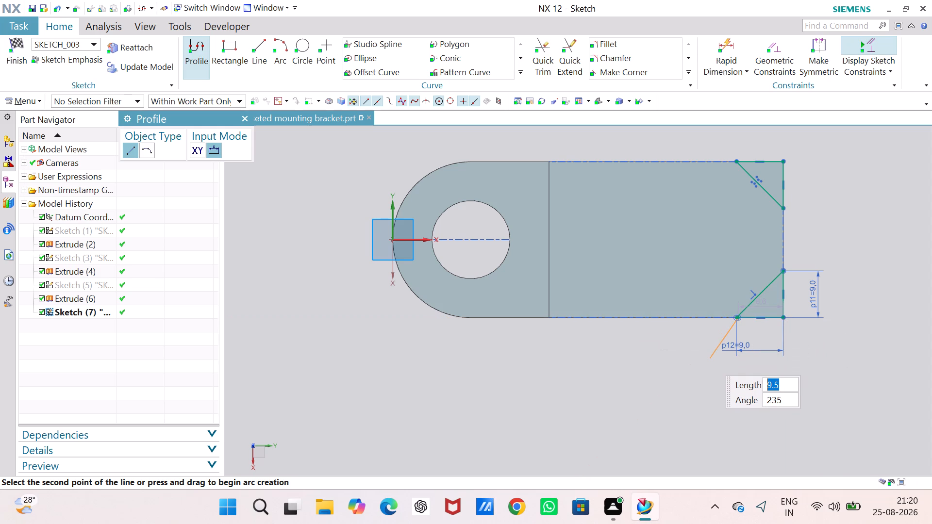
{"action": "key", "text": "Escape"}
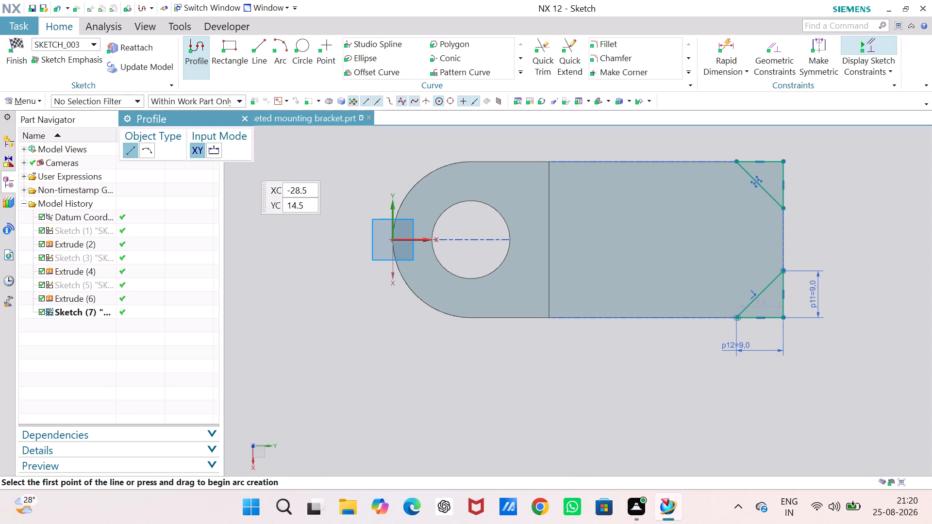
{"action": "left_click", "coordinate": [23, 50]}
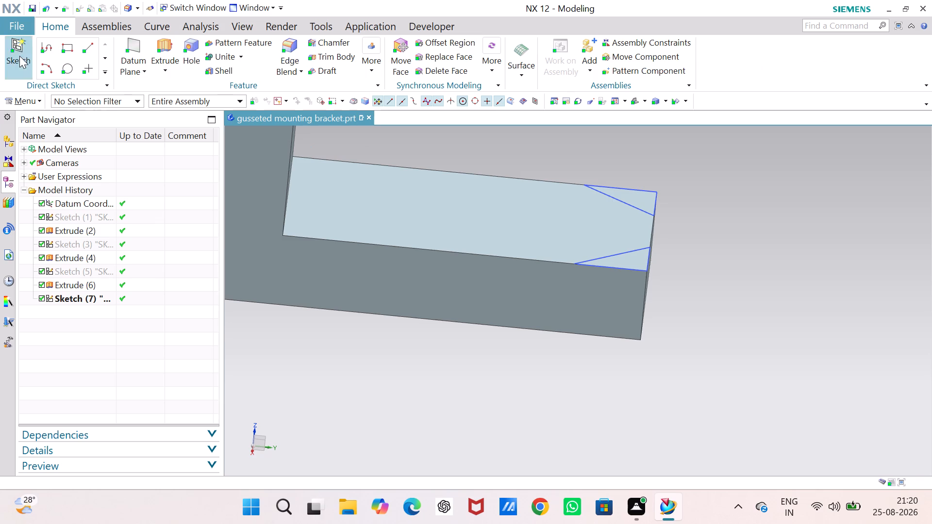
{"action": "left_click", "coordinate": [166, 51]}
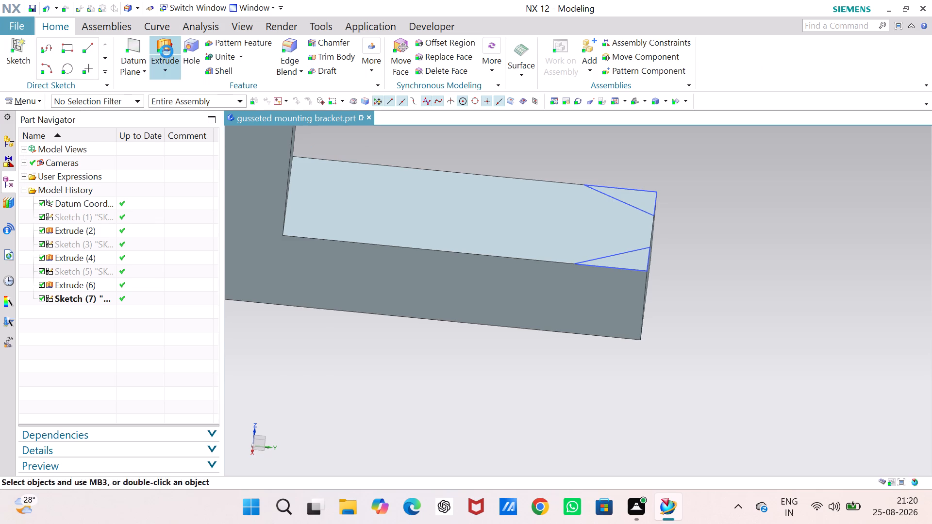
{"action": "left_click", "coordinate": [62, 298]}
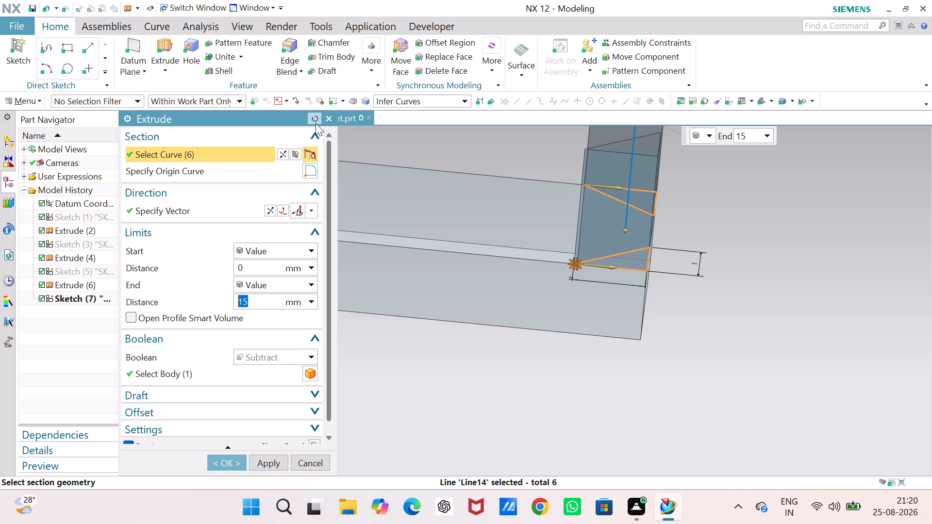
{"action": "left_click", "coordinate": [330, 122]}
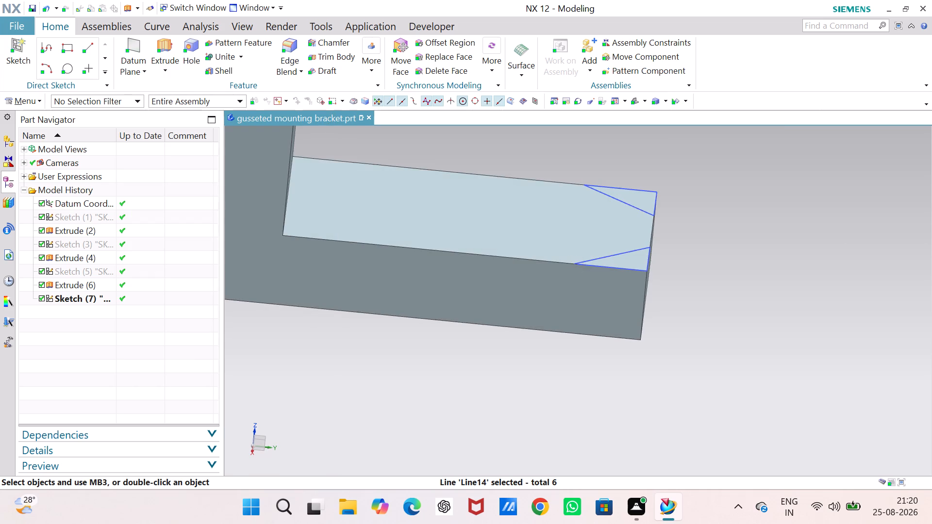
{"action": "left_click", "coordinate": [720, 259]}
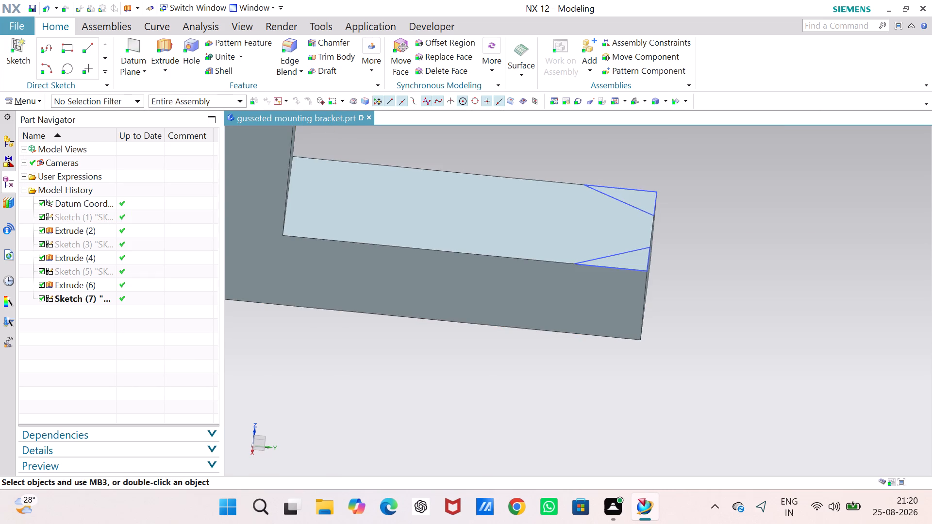
Extrude the triangle at the mirrored corner line as a Subtract cut, with start limit Through All and end distance 15 mm.
{"action": "left_click", "coordinate": [606, 263]}
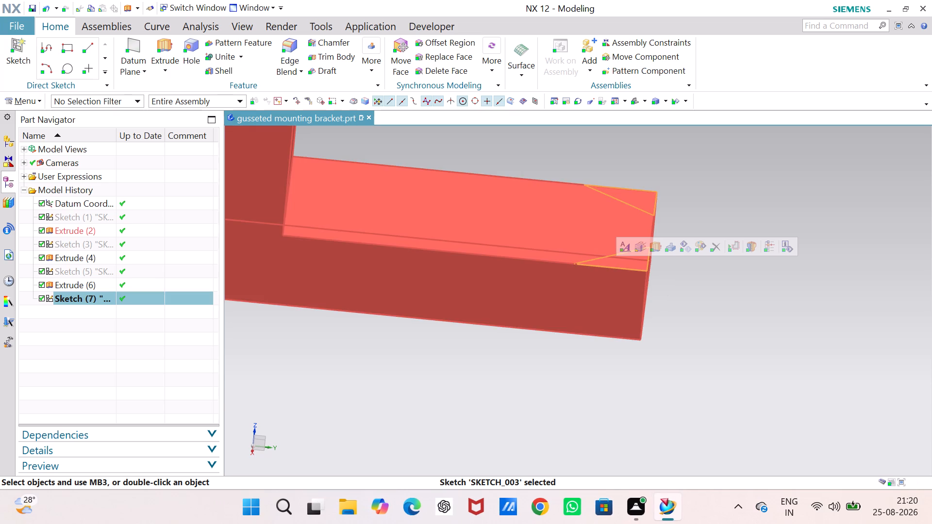
{"action": "left_click", "coordinate": [166, 54]}
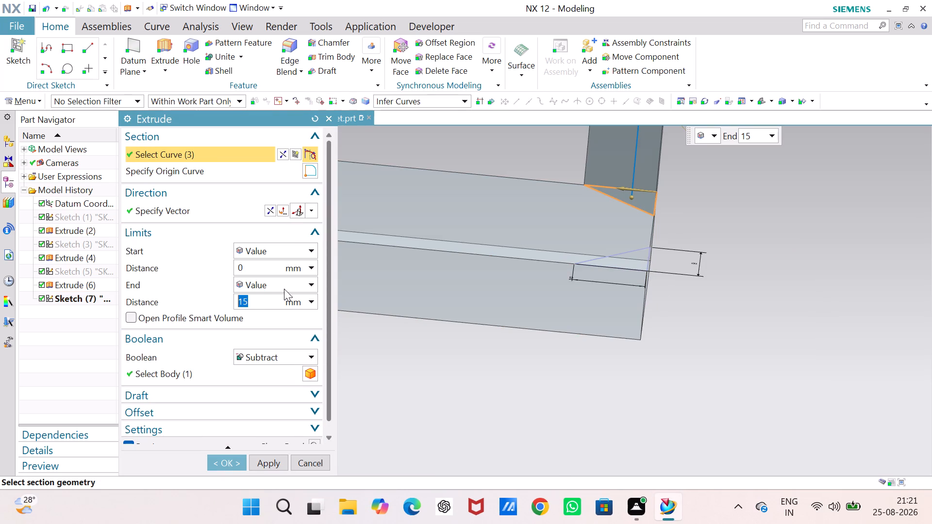
{"action": "left_click", "coordinate": [305, 250]}
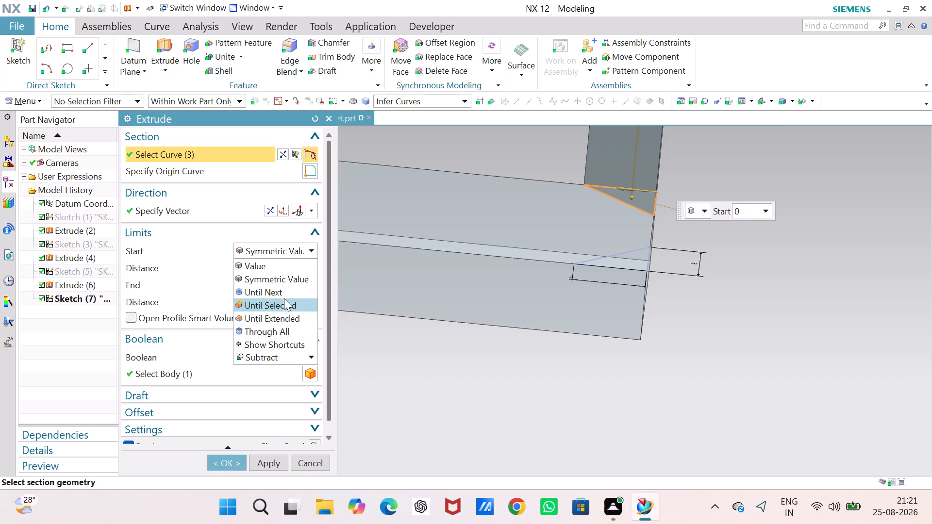
{"action": "left_click", "coordinate": [286, 292]}
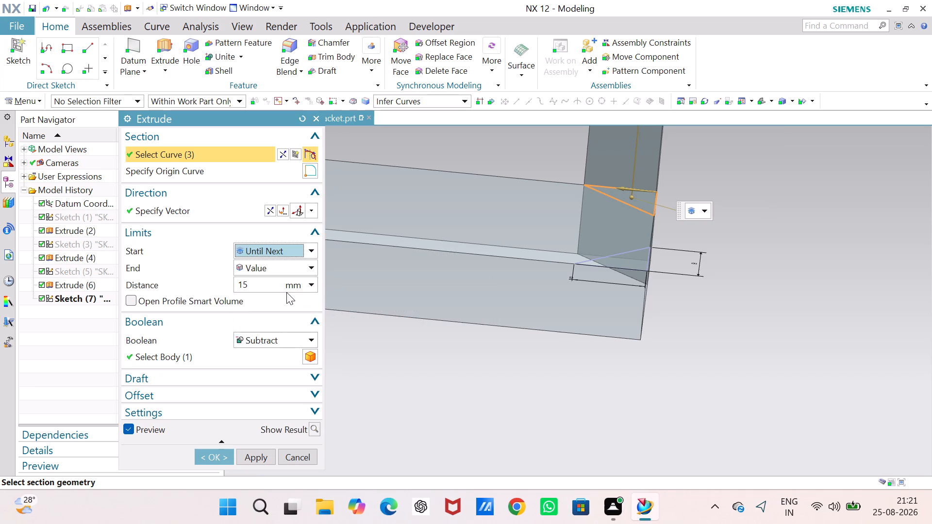
{"action": "left_click", "coordinate": [309, 249]}
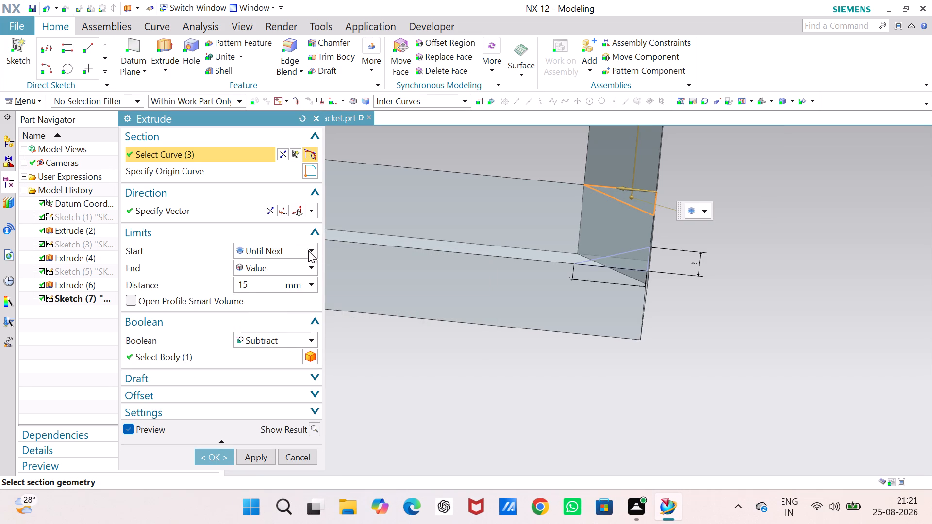
{"action": "left_click", "coordinate": [280, 328]}
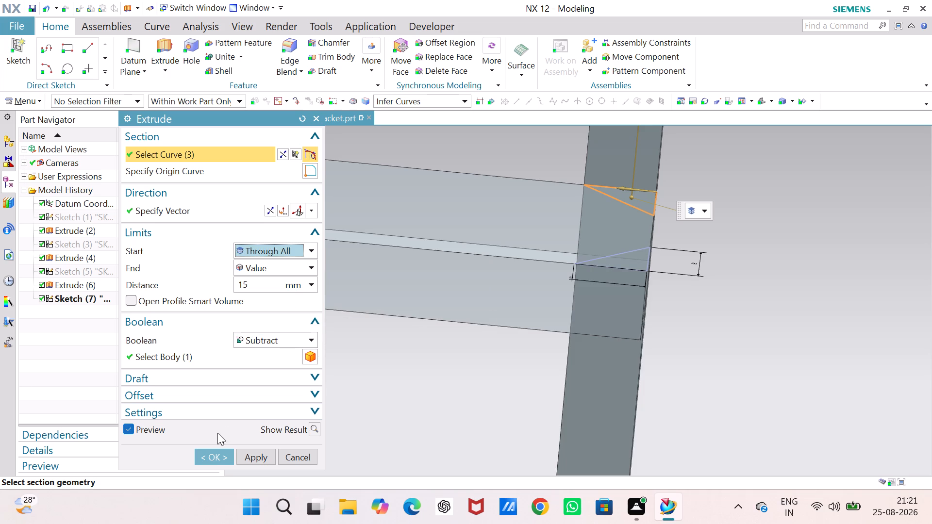
{"action": "left_click", "coordinate": [216, 455]}
{"action": "left_click", "coordinate": [310, 391]}
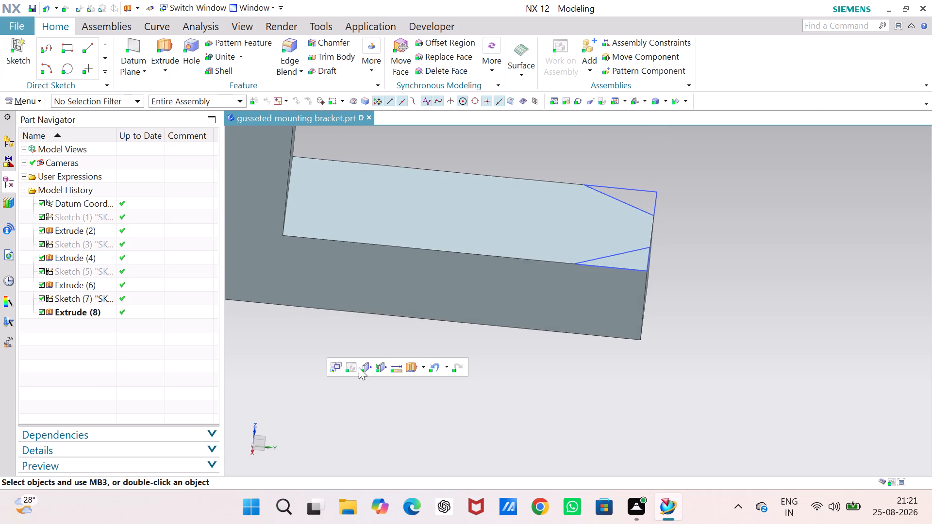
{"action": "middle_click_drag", "start_coordinate": [360, 366], "coordinate": [350, 361]}
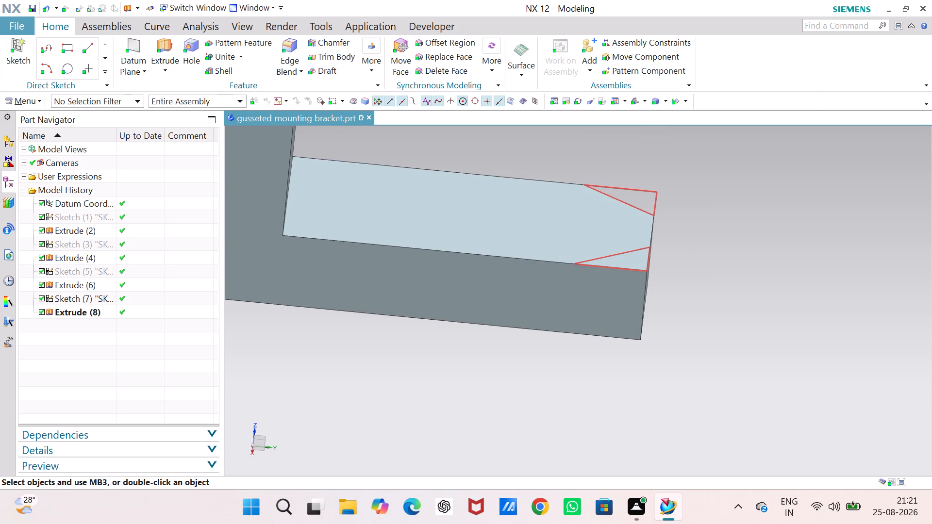
Hide the corner triangles sketch.
{"action": "right_click", "coordinate": [634, 188]}
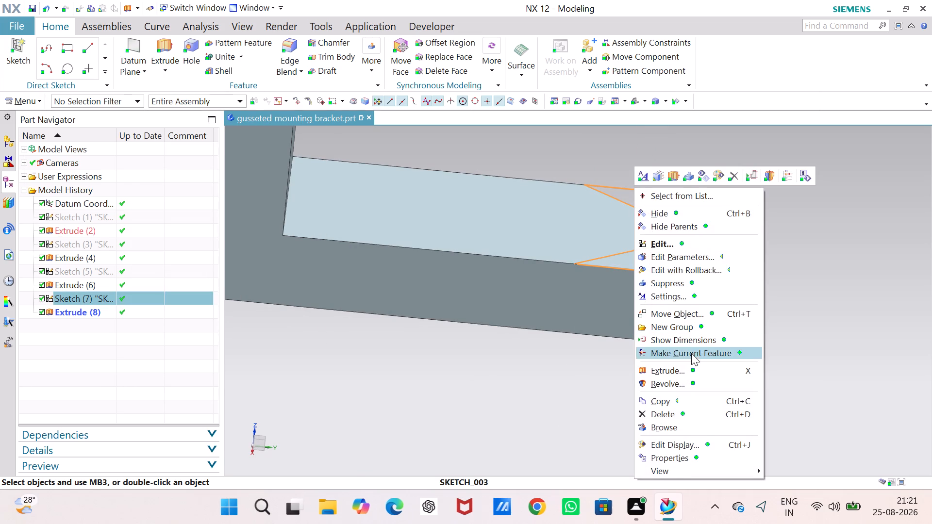
{"action": "left_click", "coordinate": [666, 213]}
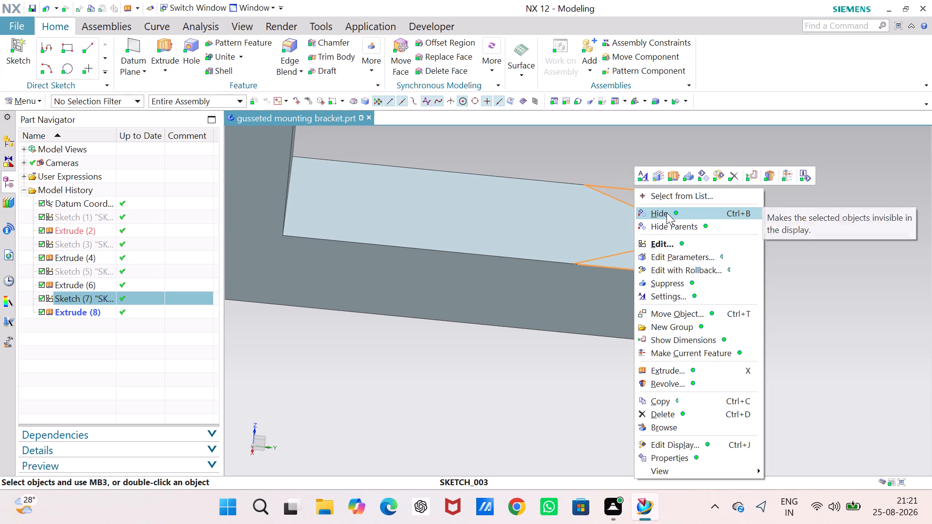
{"action": "left_click", "coordinate": [744, 230]}
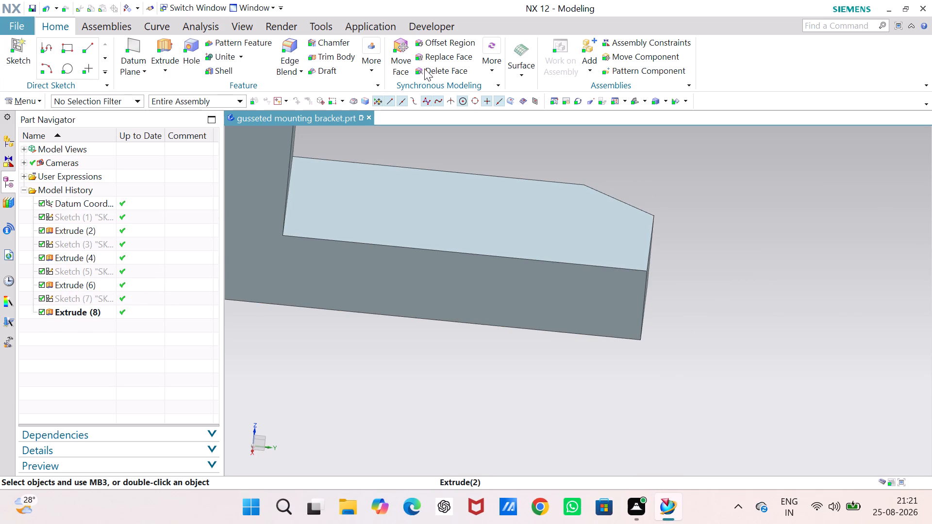
Mirror the latest corner cut across the YZ datum plane to the opposite corner of the base plate's free end.
{"action": "scroll", "coordinate": [514, 199], "scroll_direction": "up", "scroll_amount": 1}
{"action": "scroll", "coordinate": [514, 199], "scroll_direction": "down", "scroll_amount": 2}
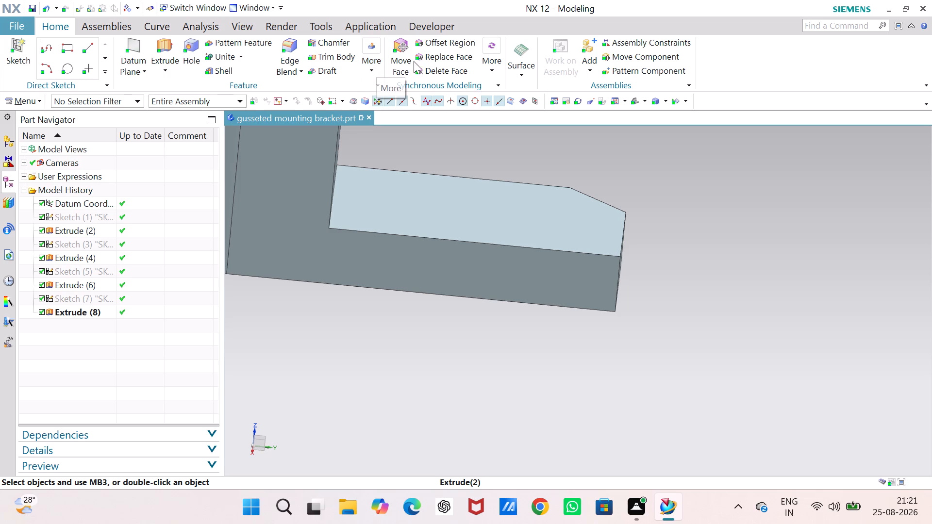
{"action": "left_click", "coordinate": [487, 69]}
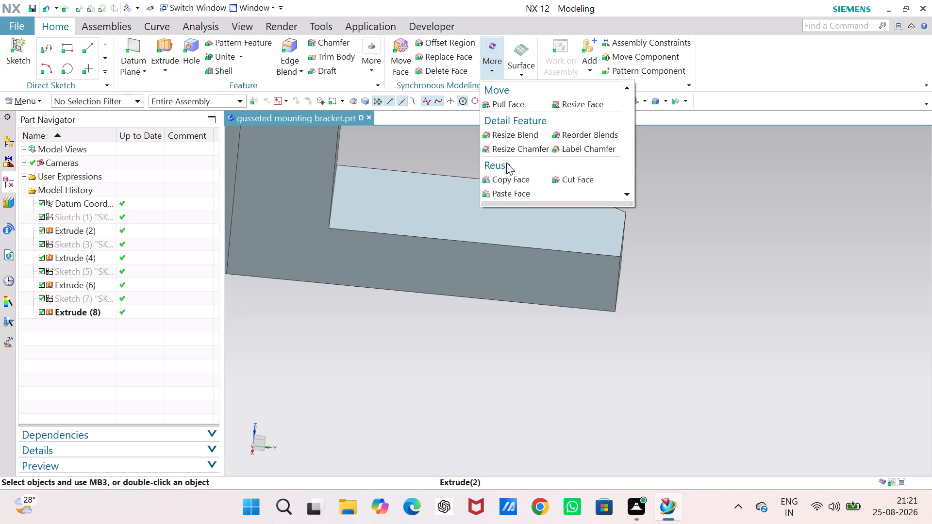
{"action": "left_click", "coordinate": [373, 67]}
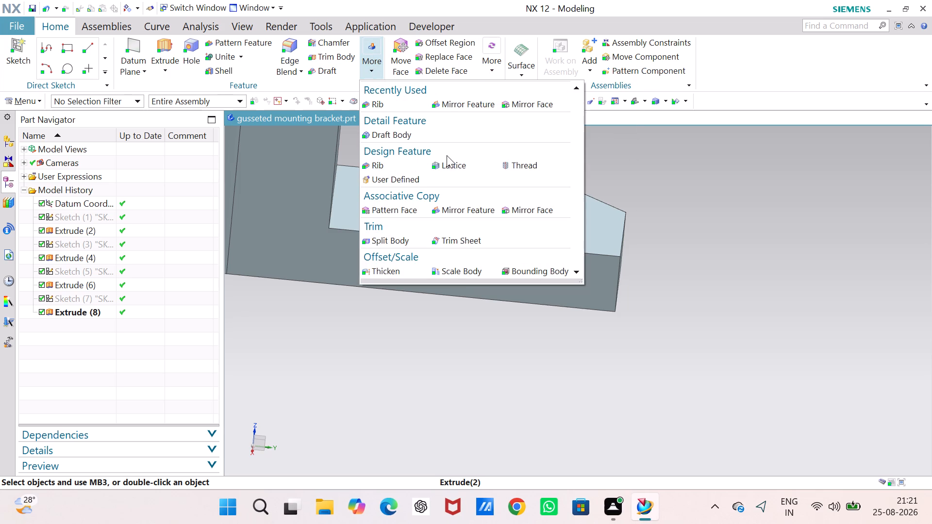
{"action": "left_click", "coordinate": [453, 104]}
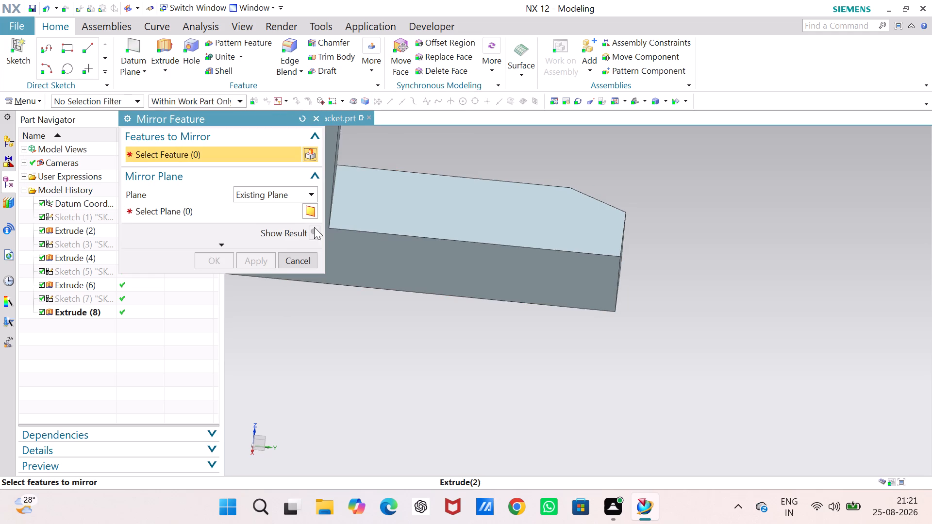
{"action": "left_click", "coordinate": [82, 313]}
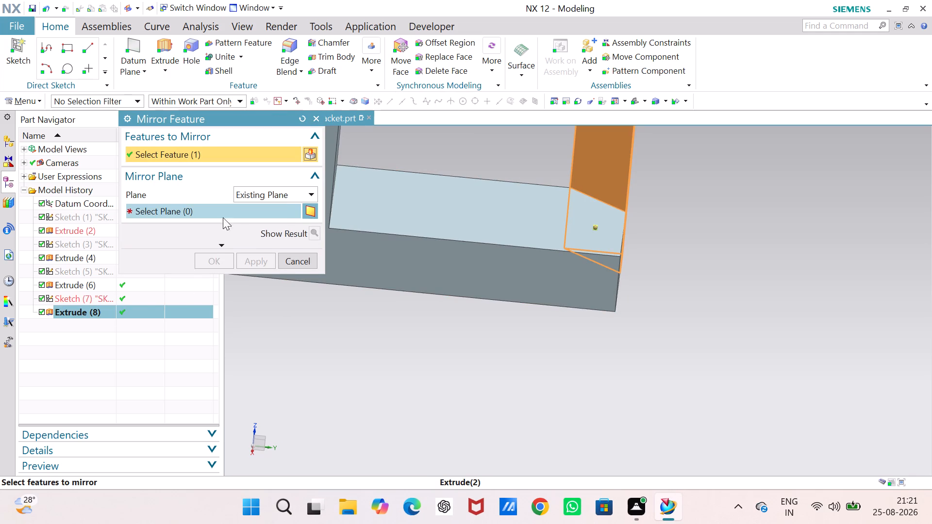
{"action": "left_click", "coordinate": [208, 212]}
{"action": "middle_click_drag", "start_coordinate": [439, 280], "coordinate": [594, 313]}
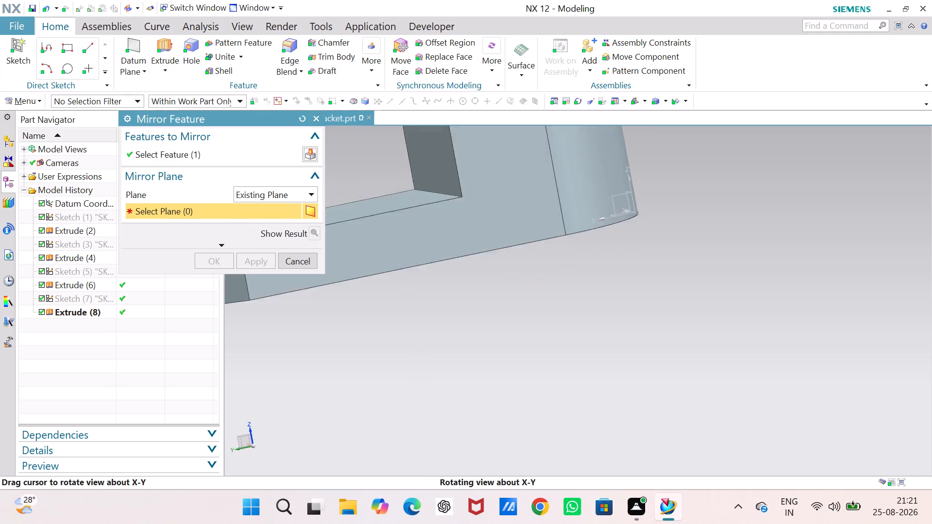
{"action": "middle_click_drag", "start_coordinate": [594, 313], "coordinate": [700, 351]}
{"action": "scroll", "coordinate": [503, 261], "scroll_direction": "up", "scroll_amount": 2}
{"action": "scroll", "coordinate": [434, 243], "scroll_direction": "up", "scroll_amount": 2}
{"action": "scroll", "coordinate": [434, 241], "scroll_direction": "down", "scroll_amount": 8}
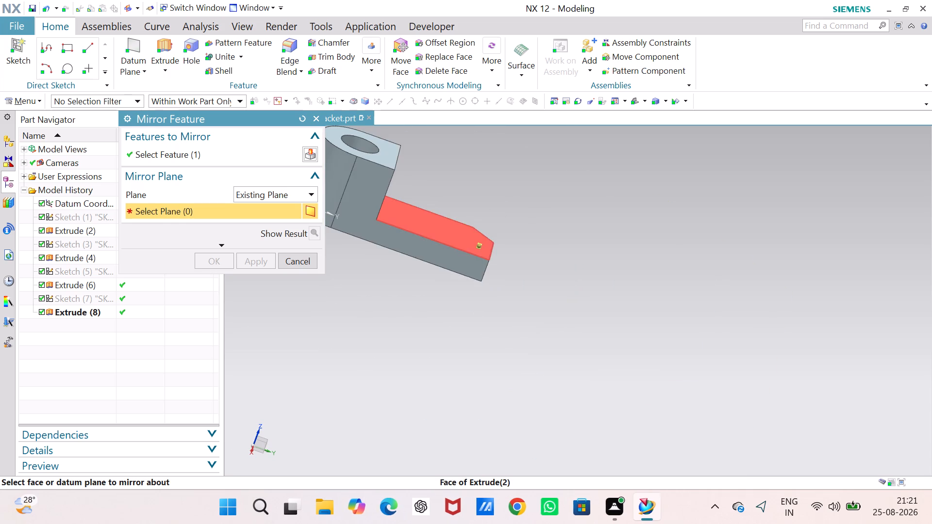
{"action": "scroll", "coordinate": [357, 207], "scroll_direction": "up", "scroll_amount": 3}
{"action": "scroll", "coordinate": [357, 206], "scroll_direction": "down", "scroll_amount": 7}
{"action": "middle_click_drag", "start_coordinate": [357, 211], "coordinate": [514, 275]}
{"action": "right_click_drag", "start_coordinate": [357, 211], "coordinate": [514, 275]}
{"action": "scroll", "coordinate": [510, 267], "scroll_direction": "up", "scroll_amount": 10}
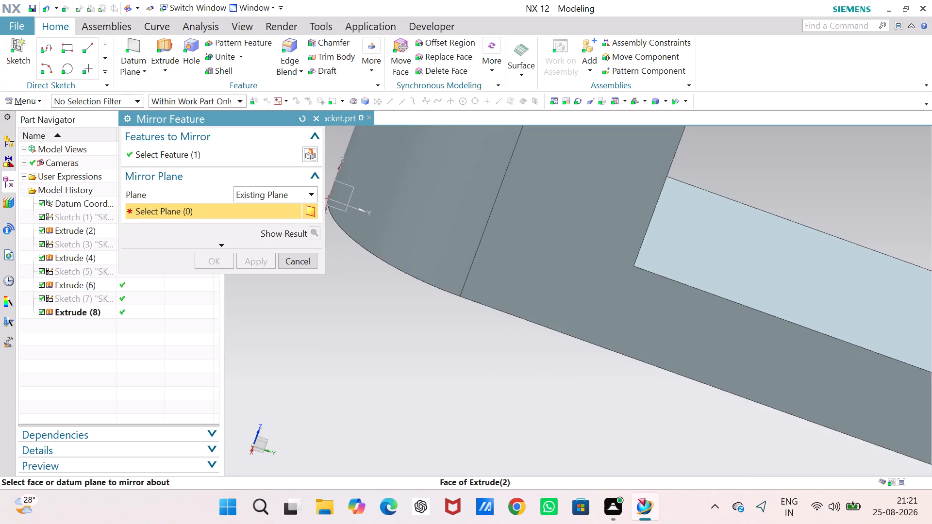
{"action": "left_click", "coordinate": [348, 184]}
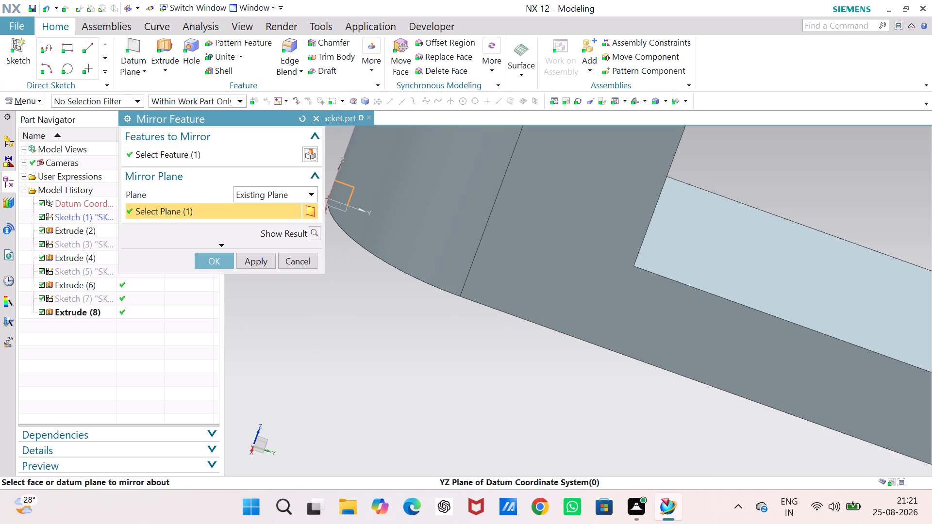
{"action": "left_click", "coordinate": [221, 262]}
{"action": "scroll", "coordinate": [453, 300], "scroll_direction": "down", "scroll_amount": 5}
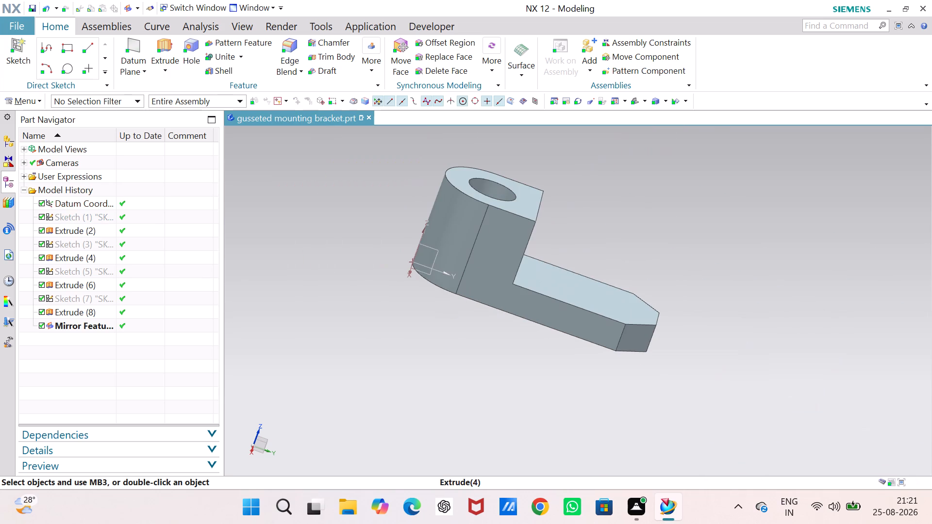
{"action": "left_click", "coordinate": [656, 247]}
Start a new sketch in the task environment on the YZ plane of the datum coordinate system.
{"action": "middle_click_drag", "start_coordinate": [315, 282], "coordinate": [282, 275]}
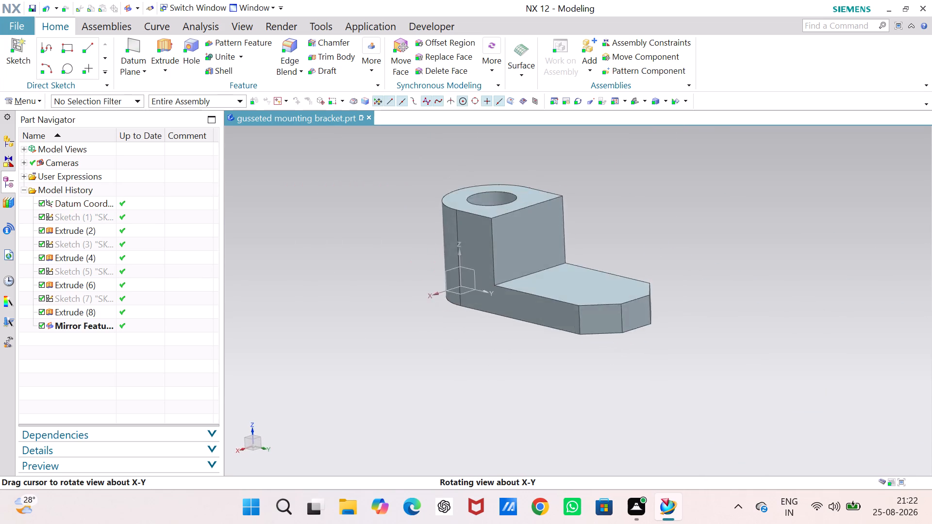
{"action": "middle_click_drag", "start_coordinate": [282, 275], "coordinate": [288, 283]}
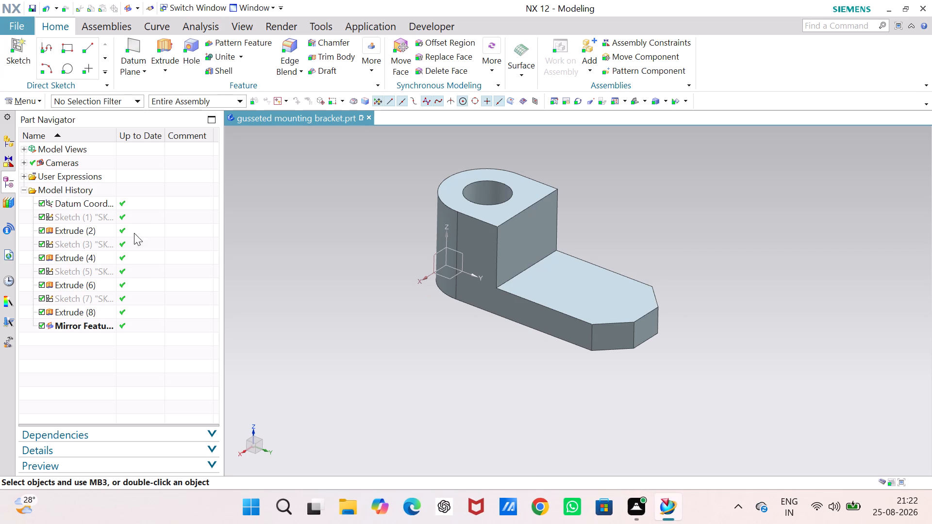
{"action": "middle_click_drag", "start_coordinate": [367, 211], "coordinate": [399, 236]}
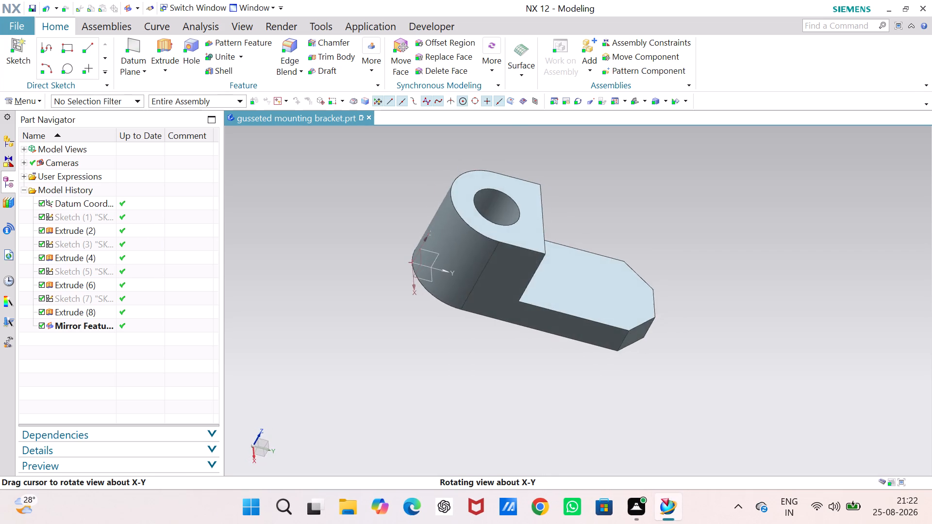
{"action": "middle_click_drag", "start_coordinate": [399, 236], "coordinate": [385, 216]}
{"action": "left_click_drag", "start_coordinate": [371, 222], "coordinate": [366, 221]}
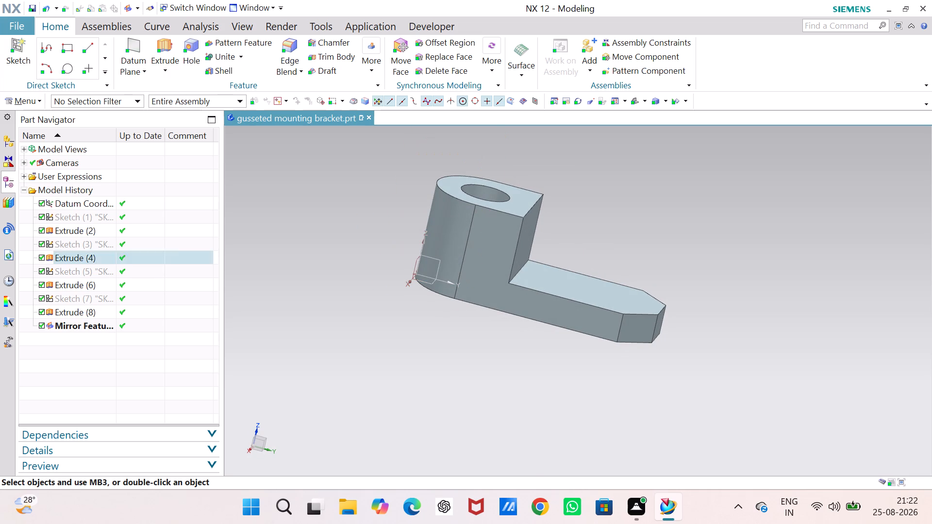
{"action": "left_click", "coordinate": [14, 103]}
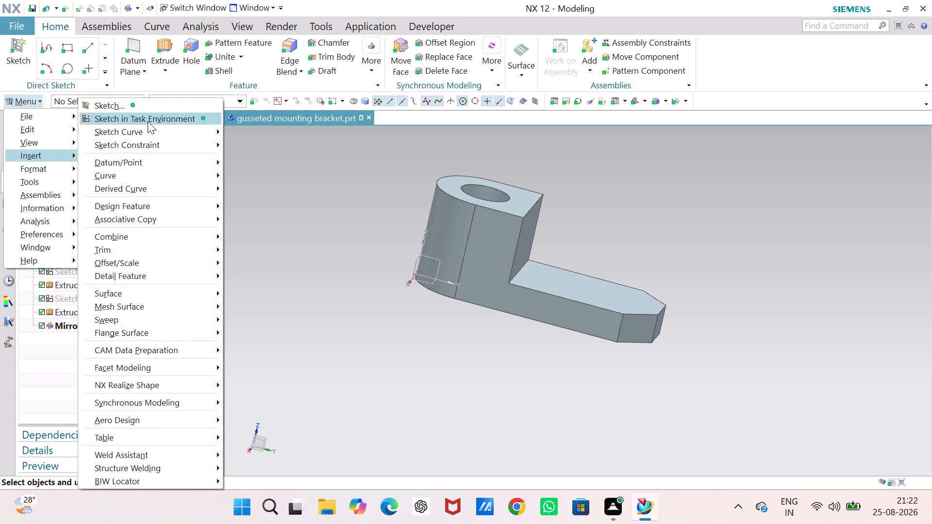
{"action": "left_click", "coordinate": [148, 121]}
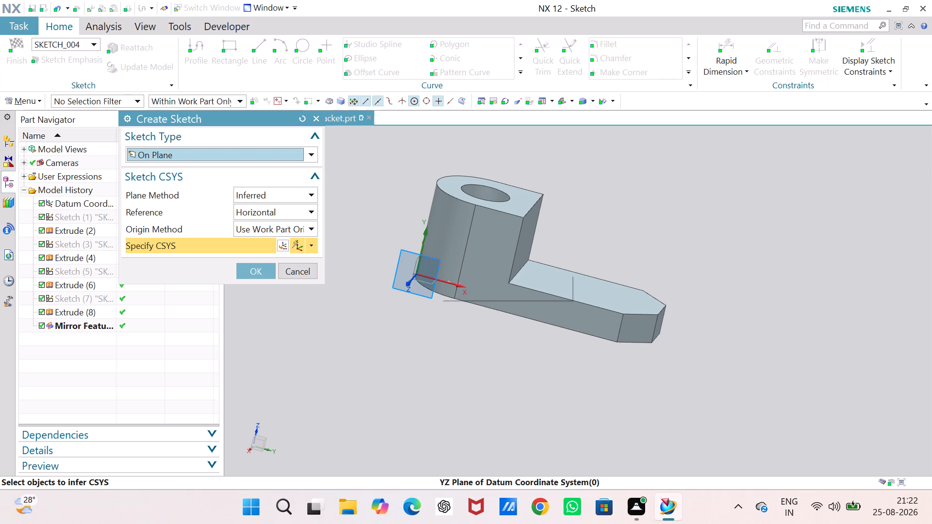
{"action": "left_click", "coordinate": [440, 257]}
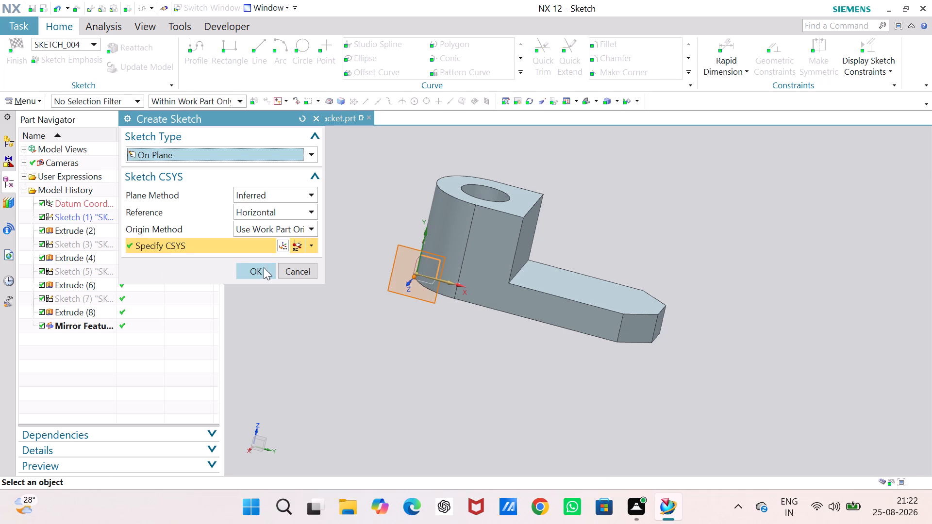
{"action": "left_click", "coordinate": [258, 267]}
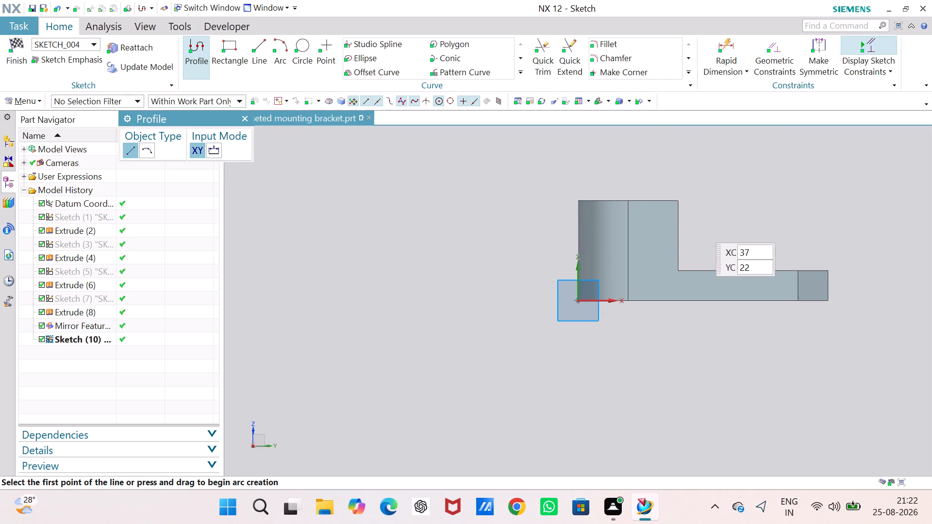
Sketch a sloping line about 49.7 mm long from the upright's upper inner corner to the plate's top free-end corner, and finish the sketch.
{"action": "scroll", "coordinate": [704, 226], "scroll_direction": "up", "scroll_amount": 3}
{"action": "scroll", "coordinate": [704, 226], "scroll_direction": "down", "scroll_amount": 3}
{"action": "scroll", "coordinate": [808, 244], "scroll_direction": "up", "scroll_amount": 2}
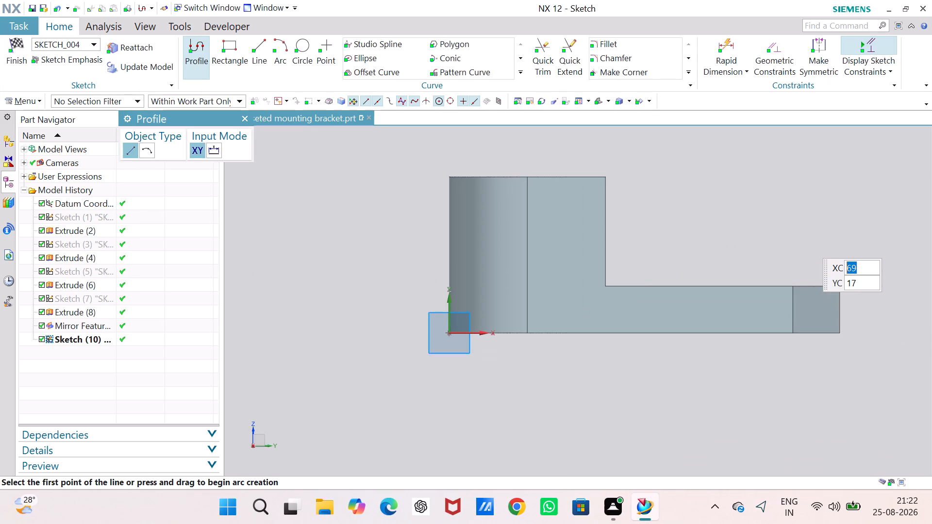
{"action": "scroll", "coordinate": [807, 242], "scroll_direction": "down", "scroll_amount": 1}
{"action": "left_click", "coordinate": [263, 48]}
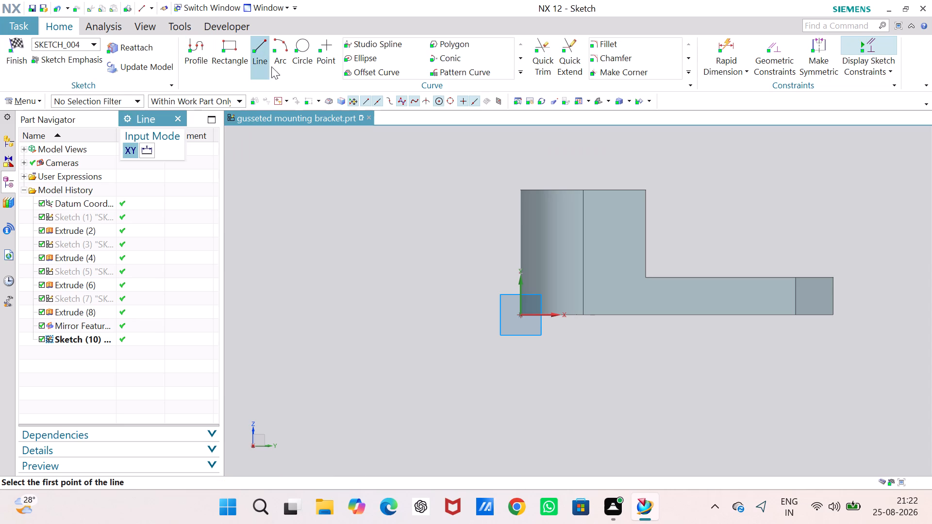
{"action": "left_click", "coordinate": [647, 190]}
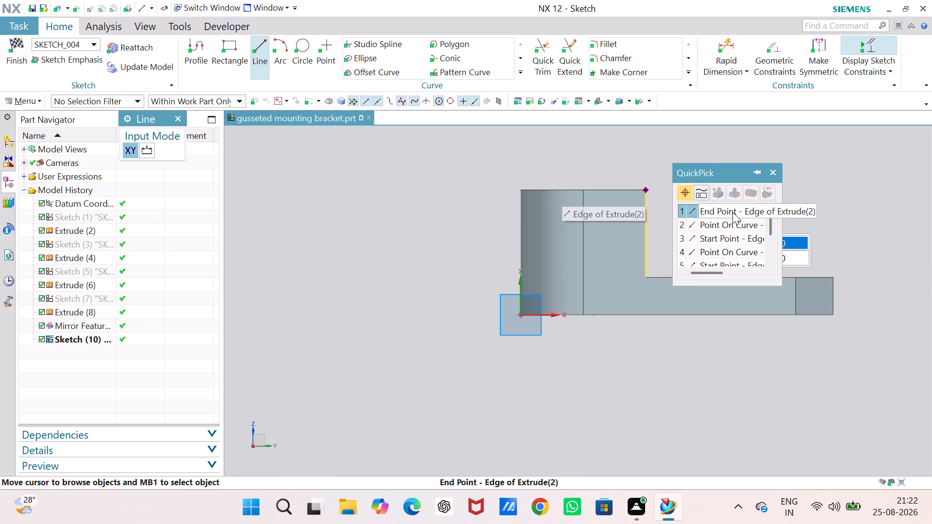
{"action": "left_click", "coordinate": [732, 212]}
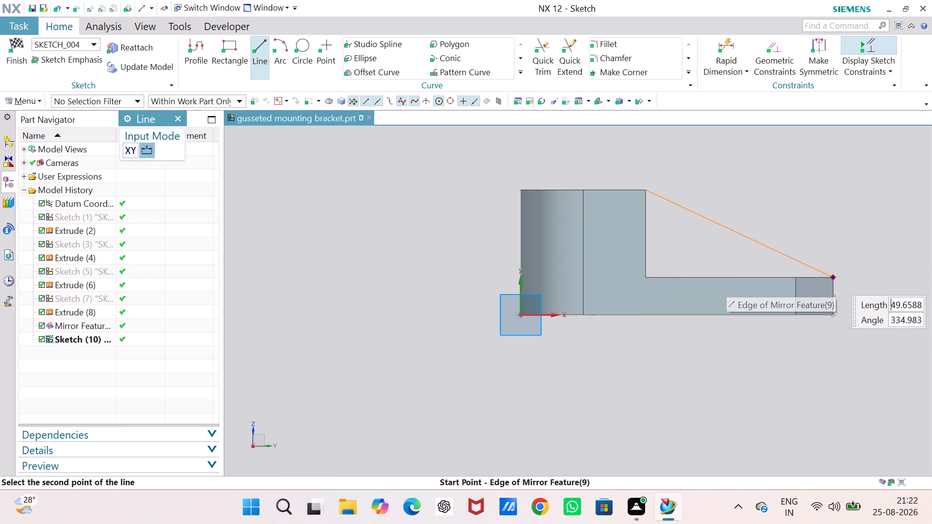
{"action": "left_click", "coordinate": [835, 279]}
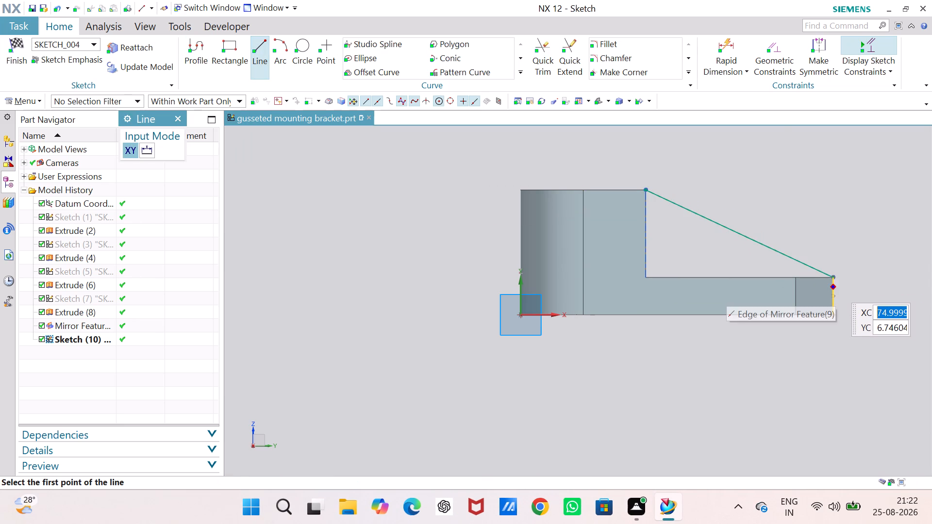
{"action": "left_click", "coordinate": [835, 287]}
{"action": "key", "text": "Escape"}
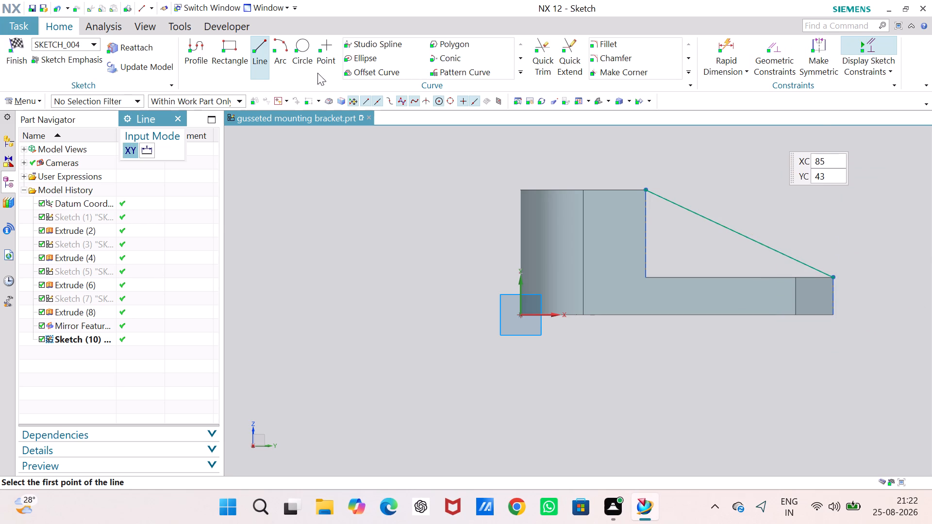
{"action": "left_click", "coordinate": [22, 48]}
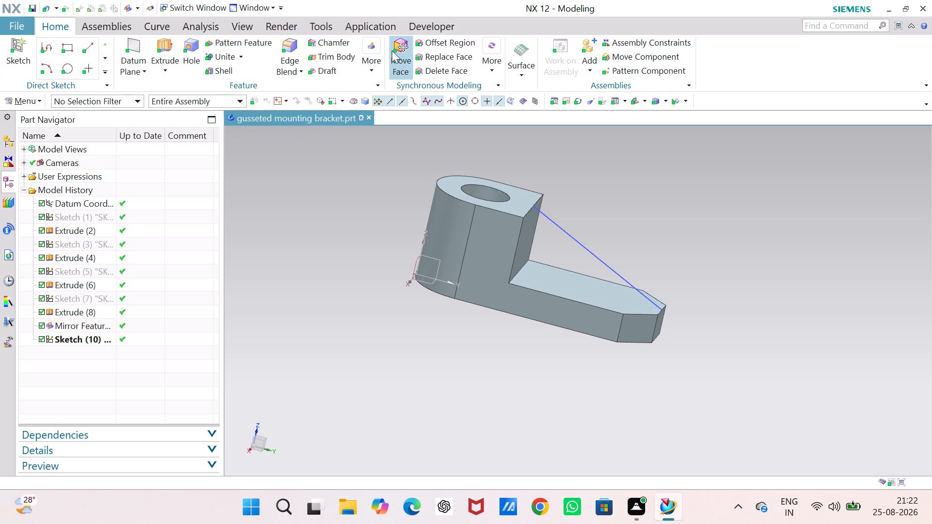
Create a Rib from the sloping line, with walls parallel to the section plane and a symmetric thickness of 7 mm.
{"action": "left_click", "coordinate": [373, 68]}
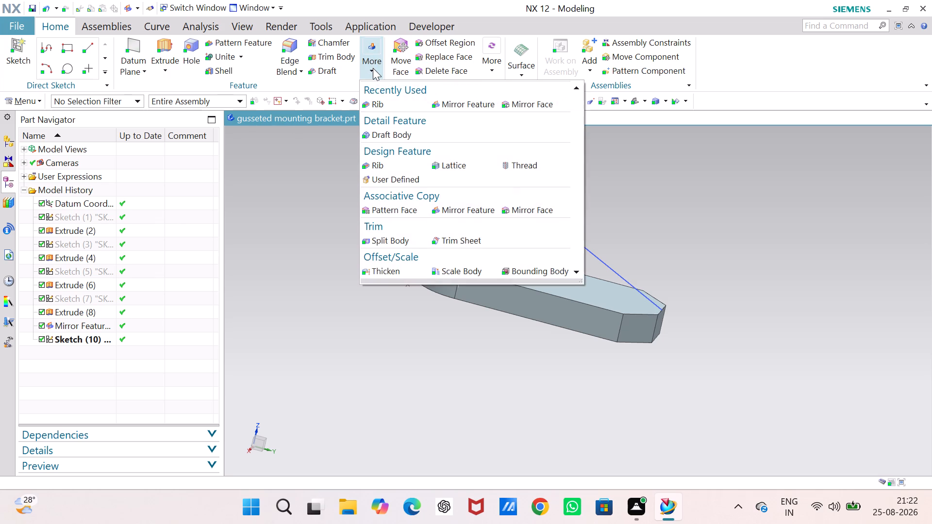
{"action": "left_click", "coordinate": [369, 103]}
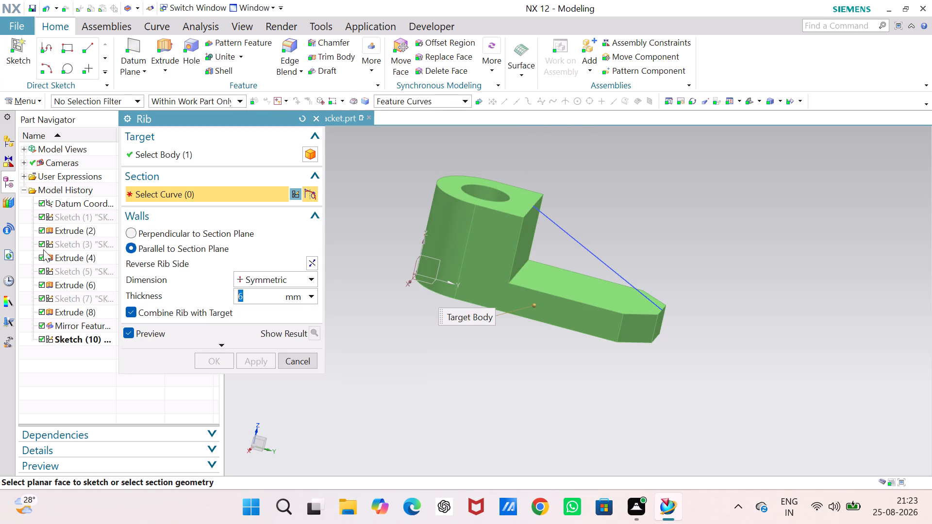
{"action": "left_click", "coordinate": [66, 340]}
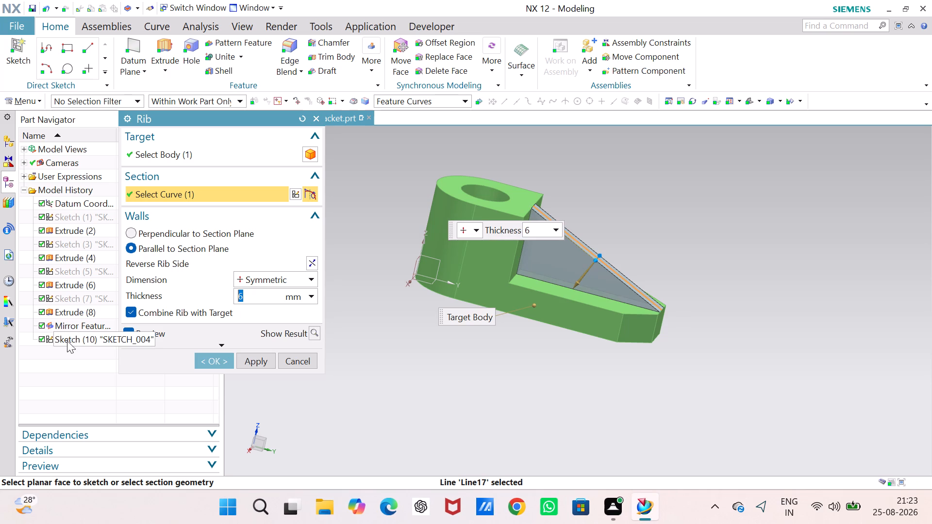
{"action": "middle_click_drag", "start_coordinate": [720, 284], "coordinate": [699, 291]}
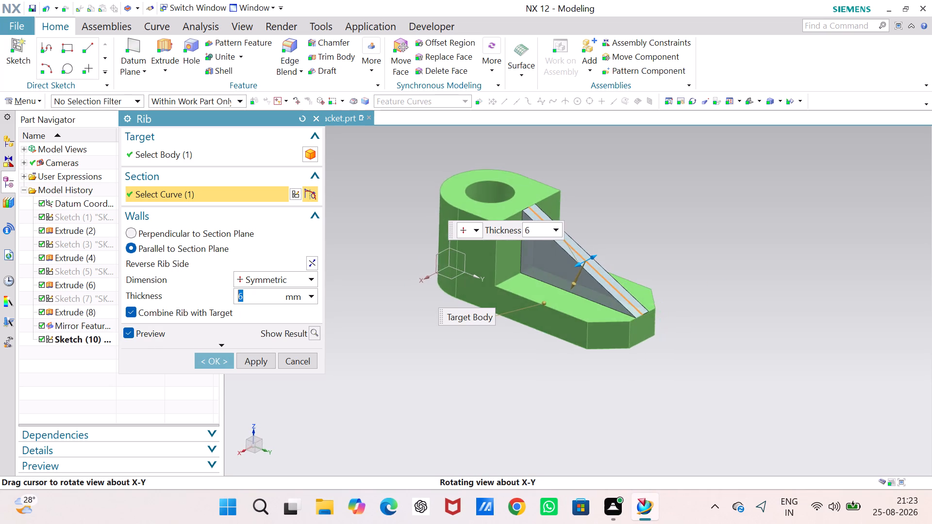
{"action": "middle_click_drag", "start_coordinate": [699, 291], "coordinate": [683, 287]}
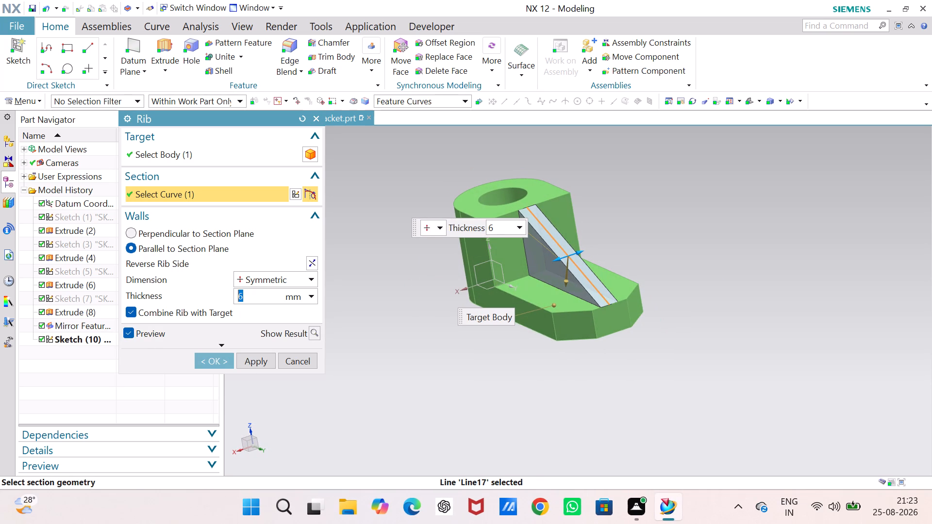
{"action": "key", "text": "7"}
{"action": "left_click", "coordinate": [217, 359]}
{"action": "left_click", "coordinate": [362, 329]}
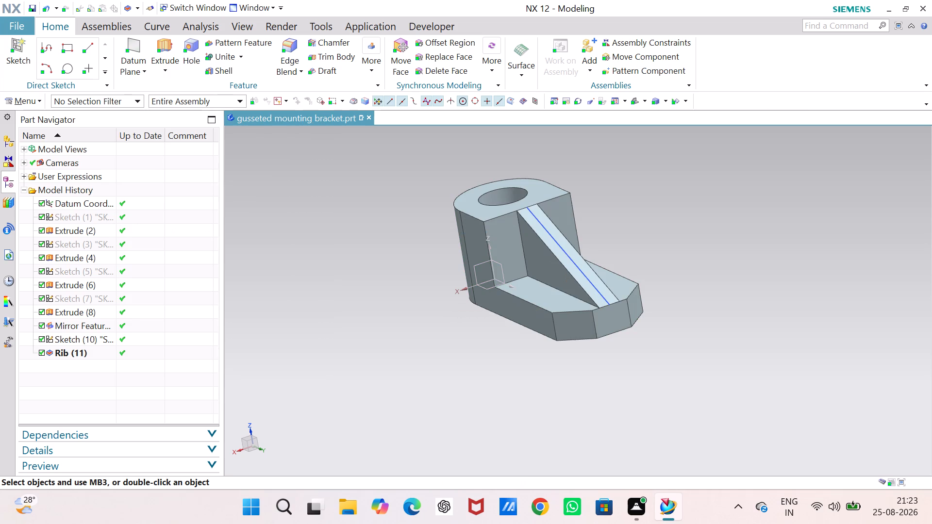
Hide the sloping-line sketch used for the rib.
{"action": "right_click", "coordinate": [73, 340]}
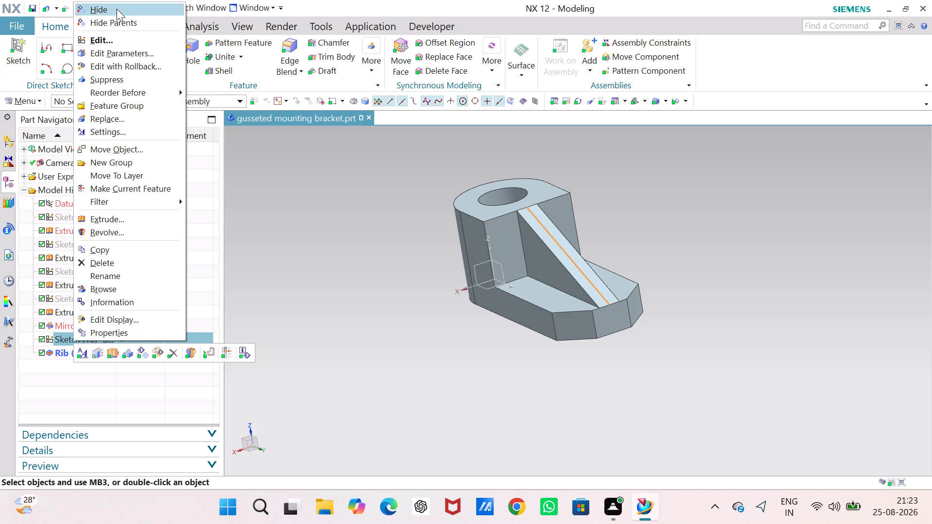
{"action": "left_click", "coordinate": [116, 9]}
{"action": "left_click_drag", "start_coordinate": [359, 206], "coordinate": [366, 232]}
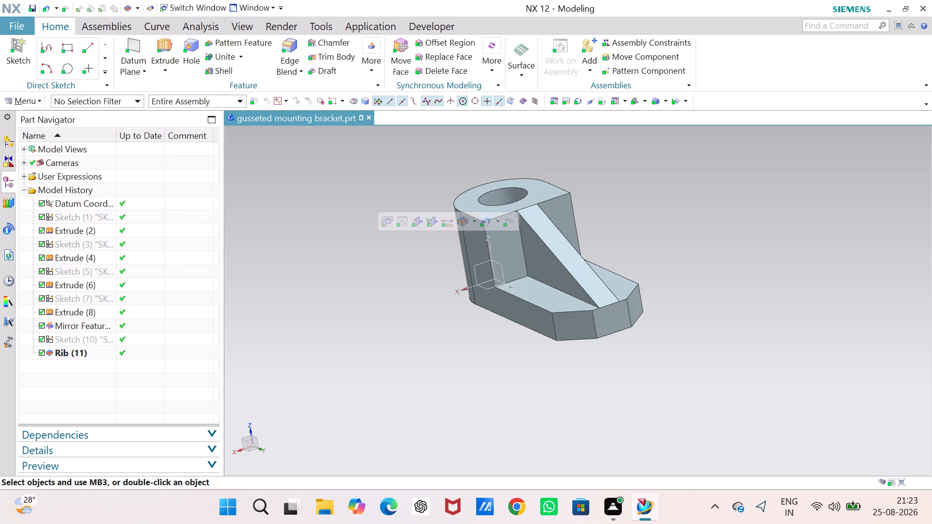
Examine the finished bracket from all sides, including the hole, the angled plate corners and the central rib.
{"action": "middle_click_drag", "start_coordinate": [340, 311], "coordinate": [598, 356]}
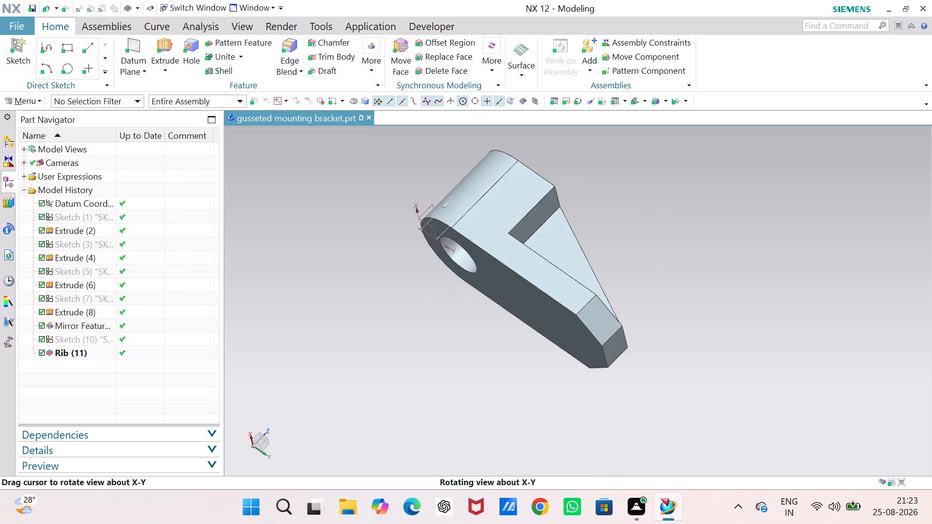
{"action": "middle_click_drag", "start_coordinate": [598, 356], "coordinate": [531, 375]}
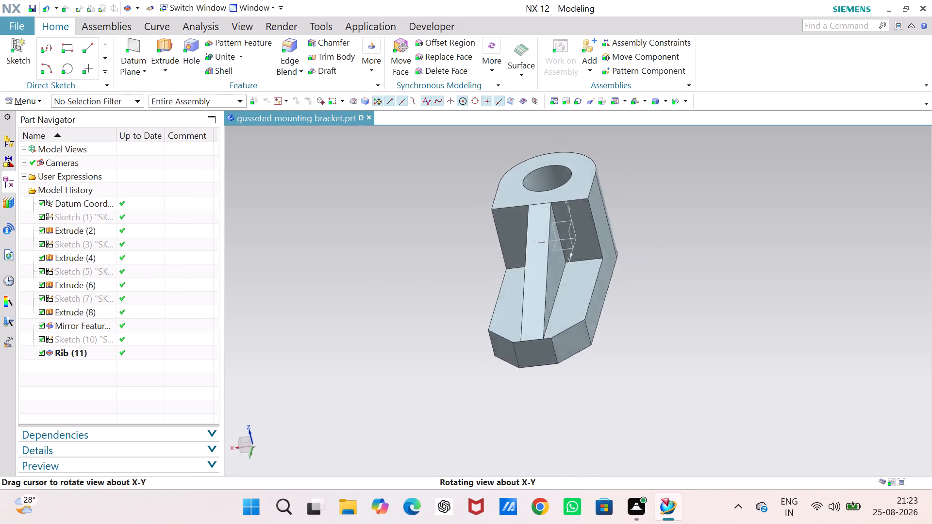
{"action": "middle_click_drag", "start_coordinate": [531, 375], "coordinate": [607, 365]}
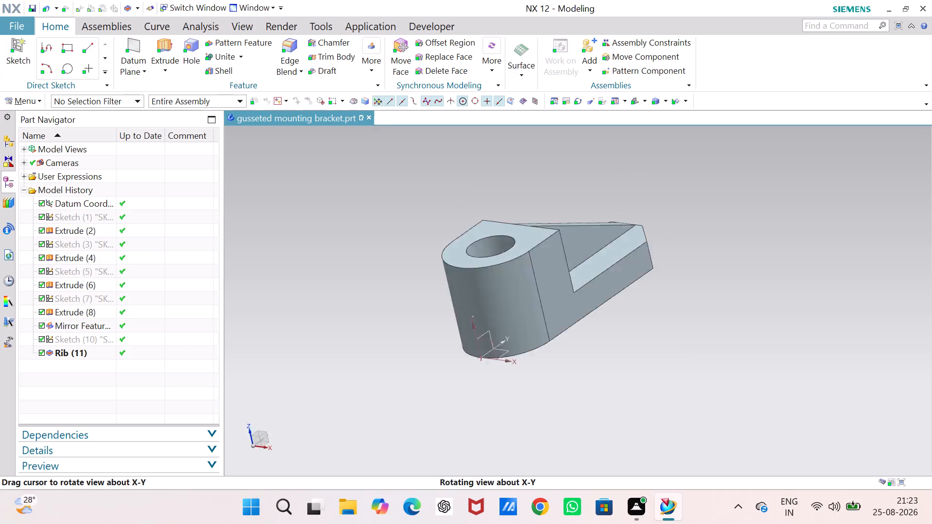
{"action": "middle_click_drag", "start_coordinate": [607, 365], "coordinate": [369, 376]}
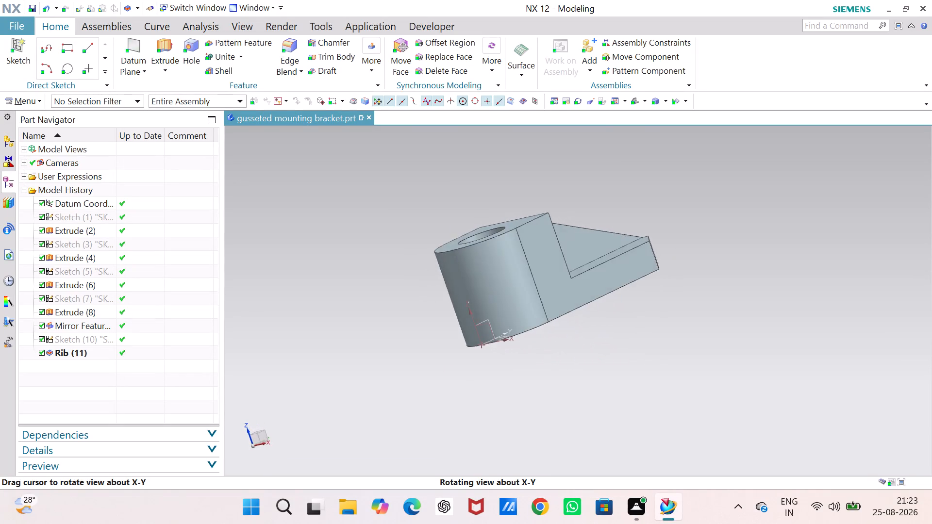
{"action": "middle_click_drag", "start_coordinate": [369, 376], "coordinate": [687, 316]}
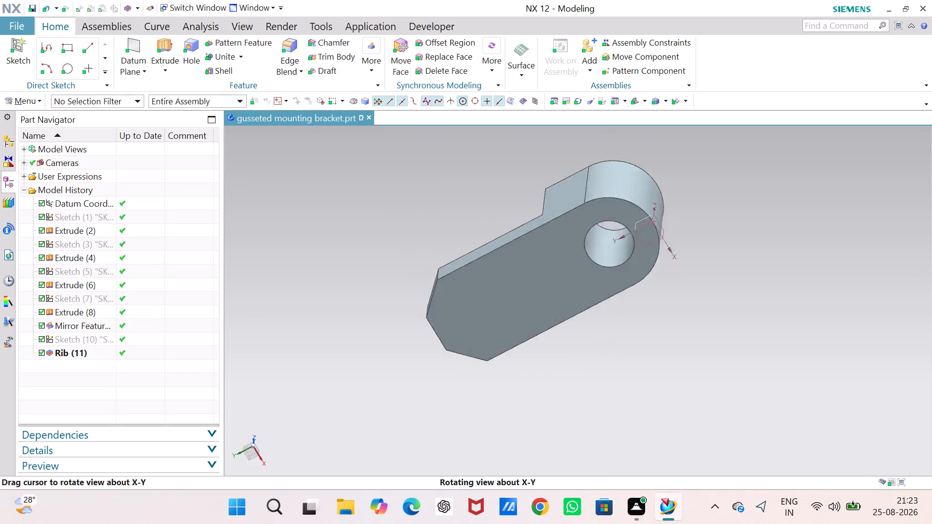
{"action": "middle_click_drag", "start_coordinate": [687, 316], "coordinate": [663, 364]}
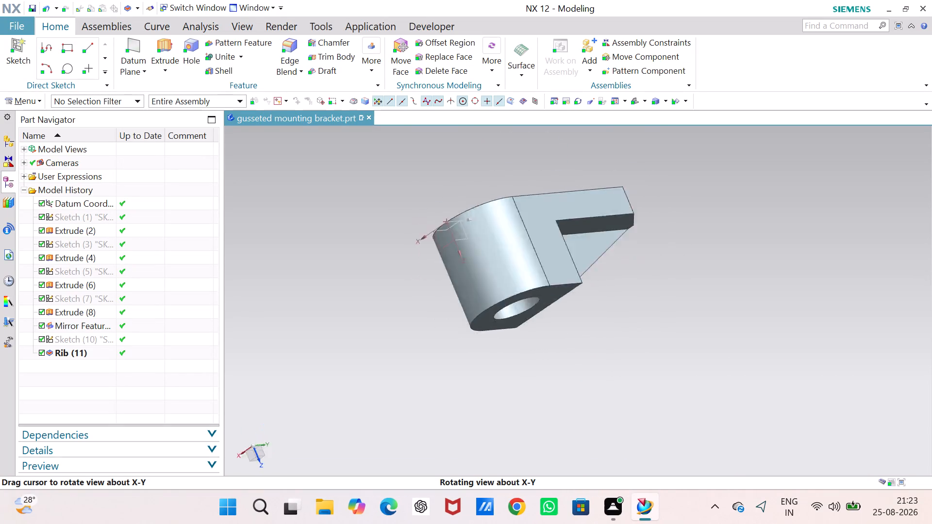
{"action": "middle_click_drag", "start_coordinate": [663, 364], "coordinate": [722, 316]}
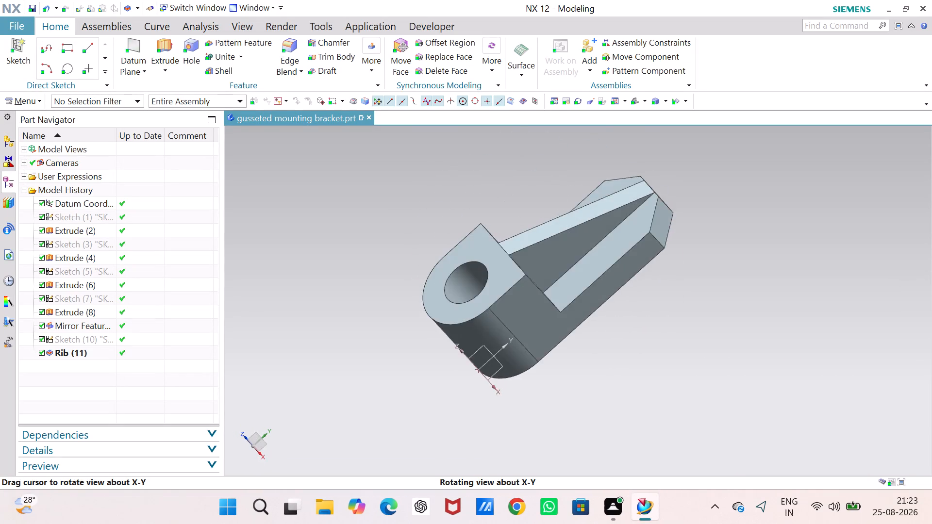
{"action": "middle_click_drag", "start_coordinate": [722, 316], "coordinate": [754, 293]}
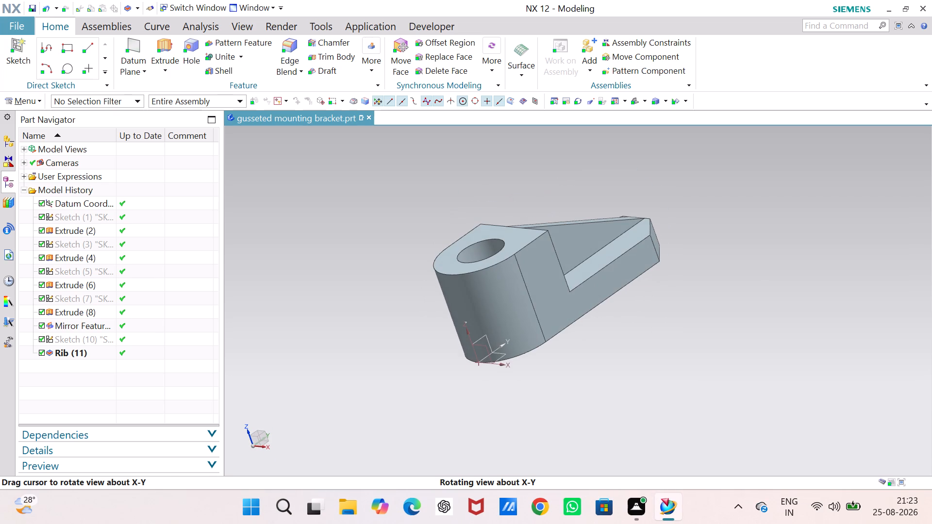
{"action": "middle_click_drag", "start_coordinate": [392, 409], "coordinate": [419, 243]}
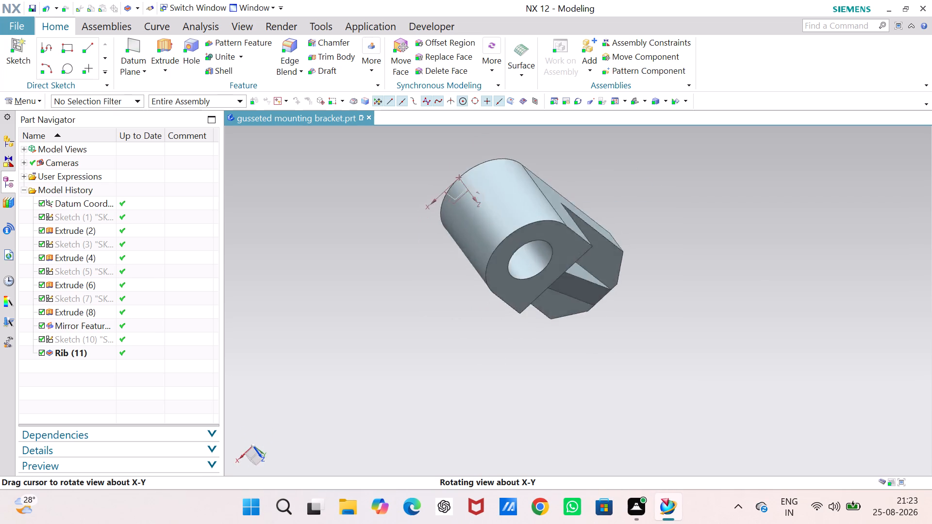
{"action": "middle_click_drag", "start_coordinate": [419, 243], "coordinate": [378, 186]}
{"action": "right_click", "coordinate": [377, 199]}
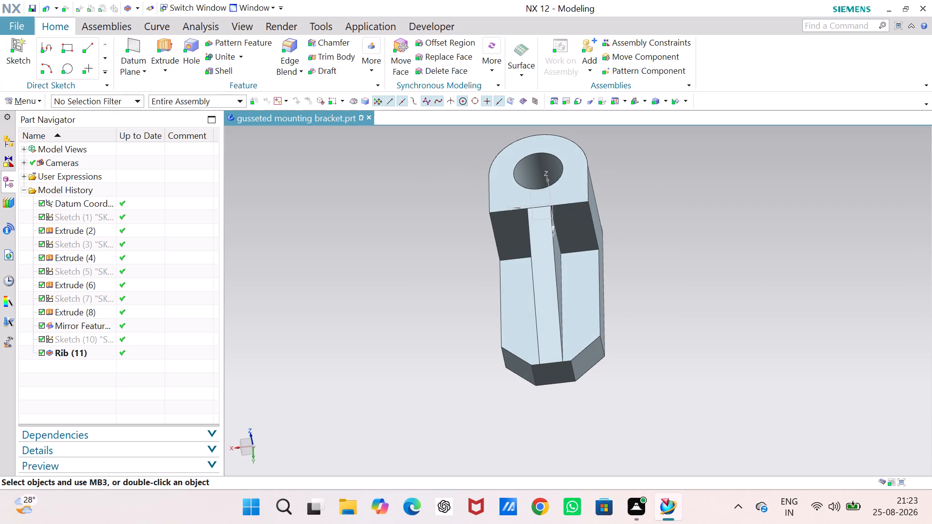
{"action": "left_click_drag", "start_coordinate": [303, 308], "coordinate": [299, 311]}
{"action": "key", "text": "shift+F8"}
{"action": "key", "text": "F8"}
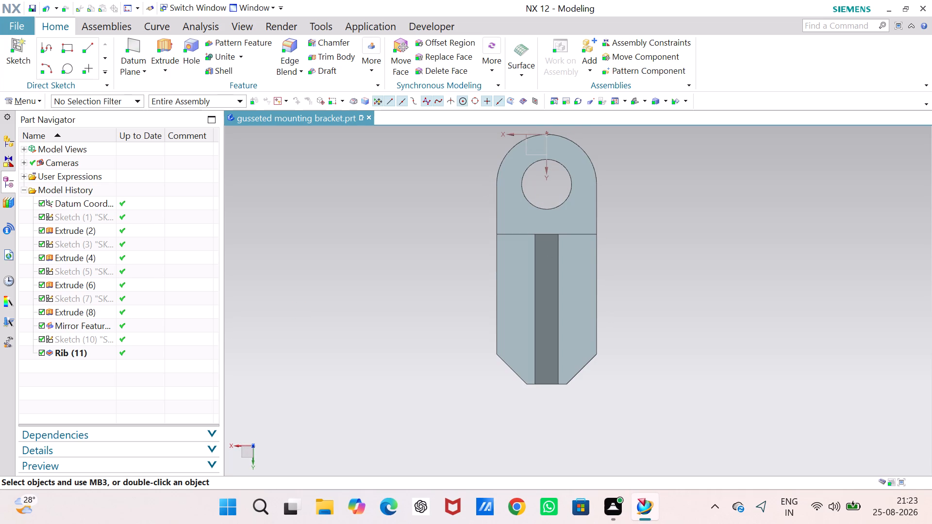
{"action": "key", "text": "shift+F8"}
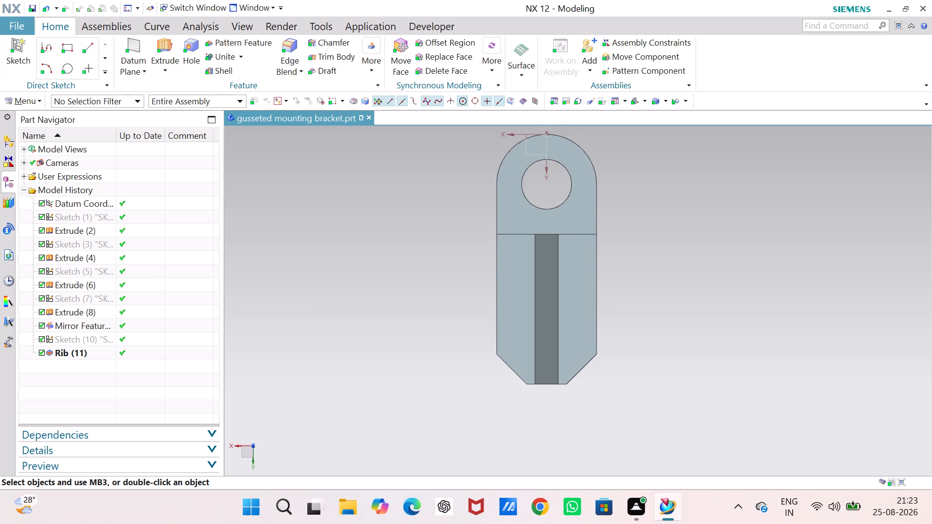
Orient the bracket to the Isometric view and save the part file.
{"action": "right_click", "coordinate": [354, 278]}
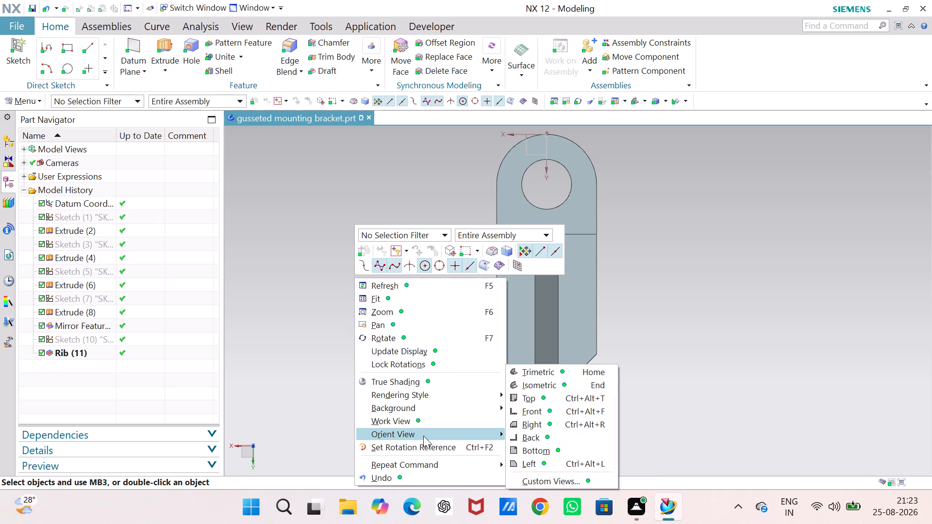
{"action": "left_click", "coordinate": [550, 382]}
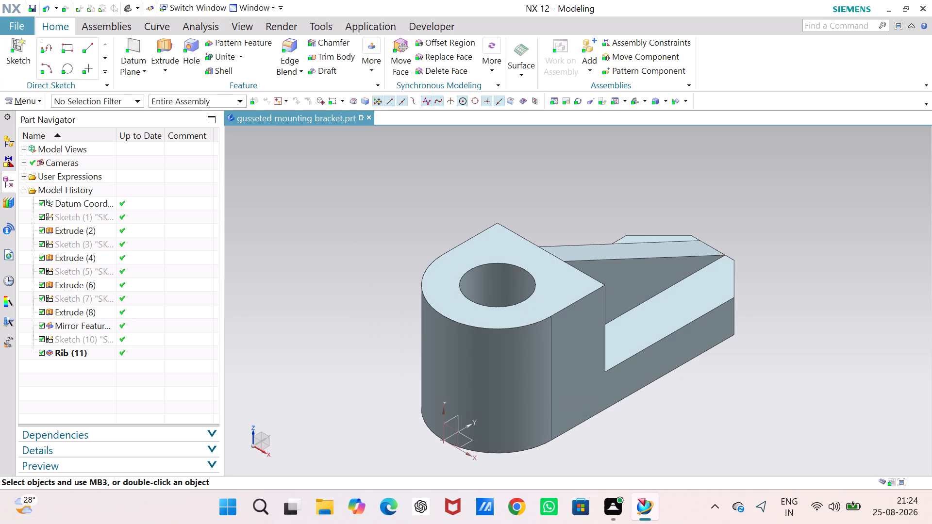
{"action": "scroll", "coordinate": [675, 420], "scroll_direction": "up", "scroll_amount": 3}
{"action": "scroll", "coordinate": [616, 410], "scroll_direction": "down", "scroll_amount": 6}
{"action": "scroll", "coordinate": [712, 376], "scroll_direction": "up", "scroll_amount": 1}
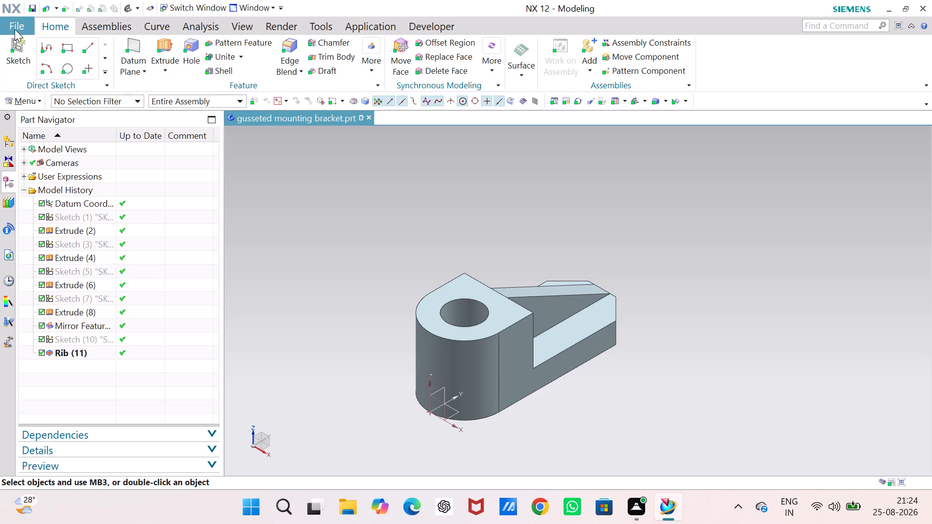
{"action": "key", "text": "ctrl+s"}
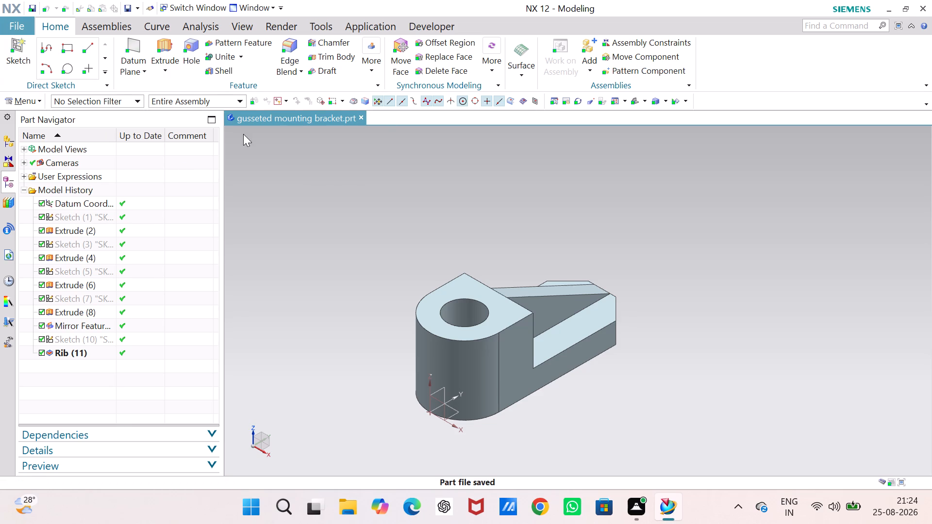
Create a new A2-size drawing in millimetres that references the existing bracket part.
{"action": "left_click", "coordinate": [22, 25]}
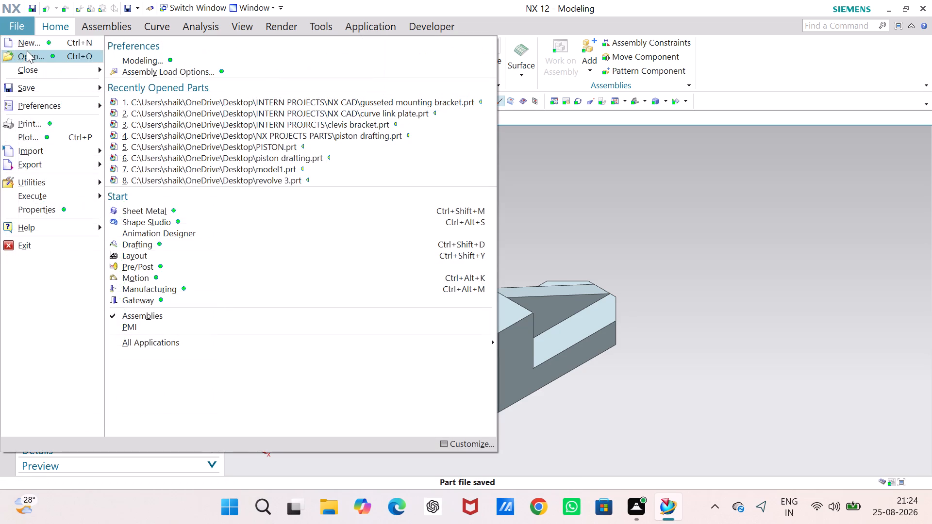
{"action": "left_click", "coordinate": [28, 44]}
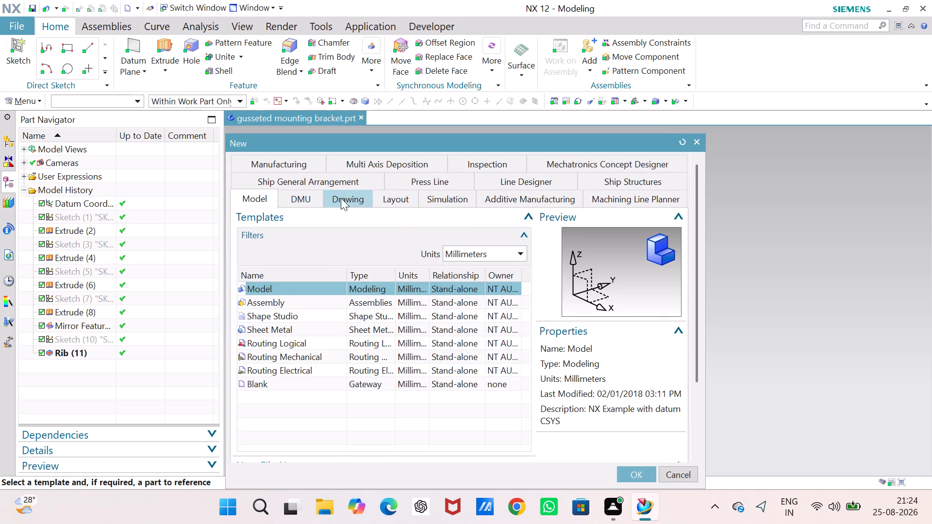
{"action": "left_click", "coordinate": [341, 198]}
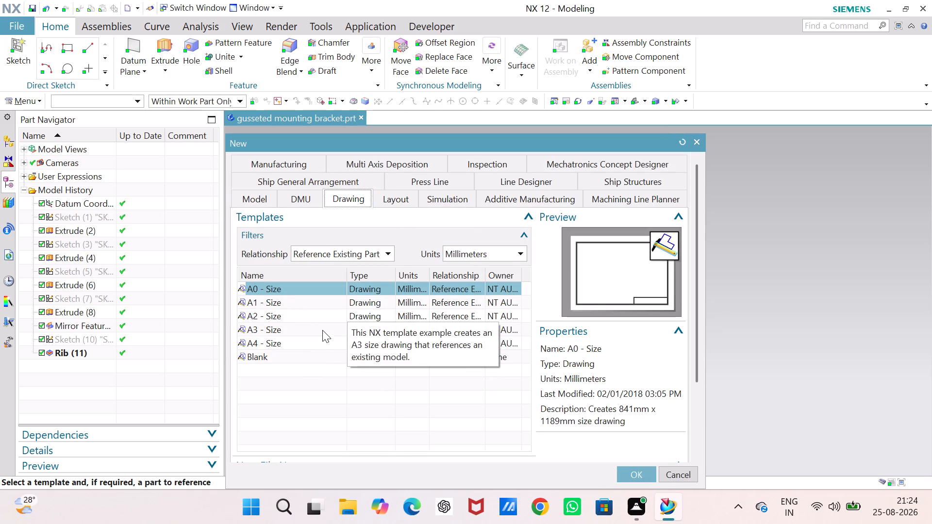
{"action": "left_click", "coordinate": [325, 319]}
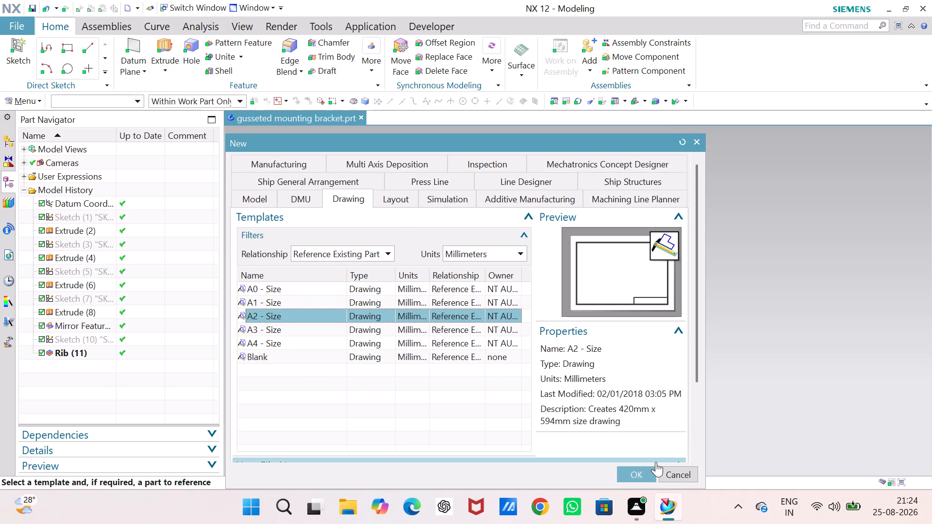
{"action": "left_click", "coordinate": [638, 468]}
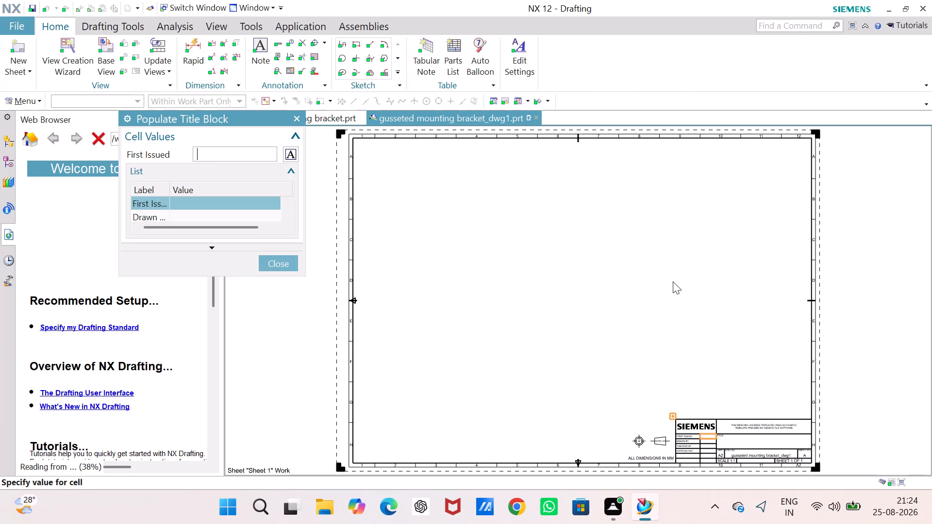
Place a Base View of the bracket using the Right model view at 2:1 scale in the lower middle of the sheet.
{"action": "left_click", "coordinate": [108, 49]}
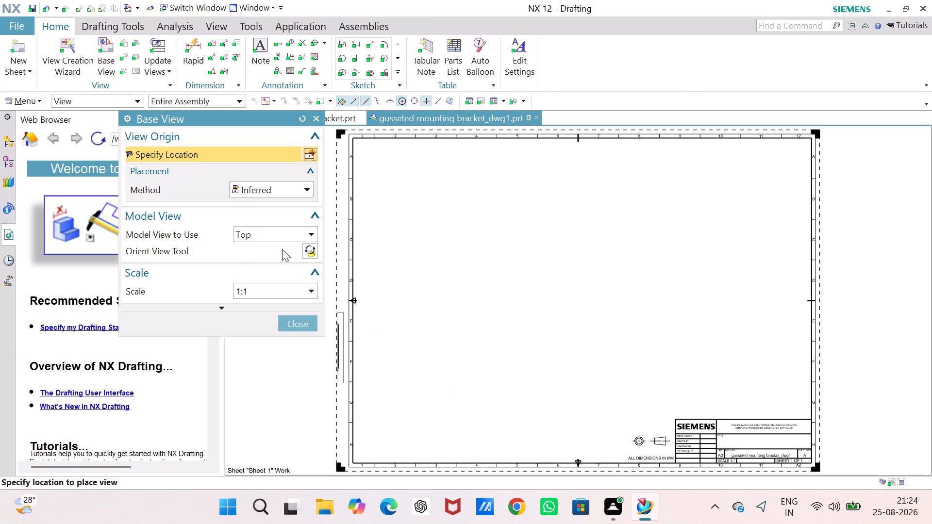
{"action": "left_click", "coordinate": [291, 233]}
{"action": "left_click", "coordinate": [263, 263]}
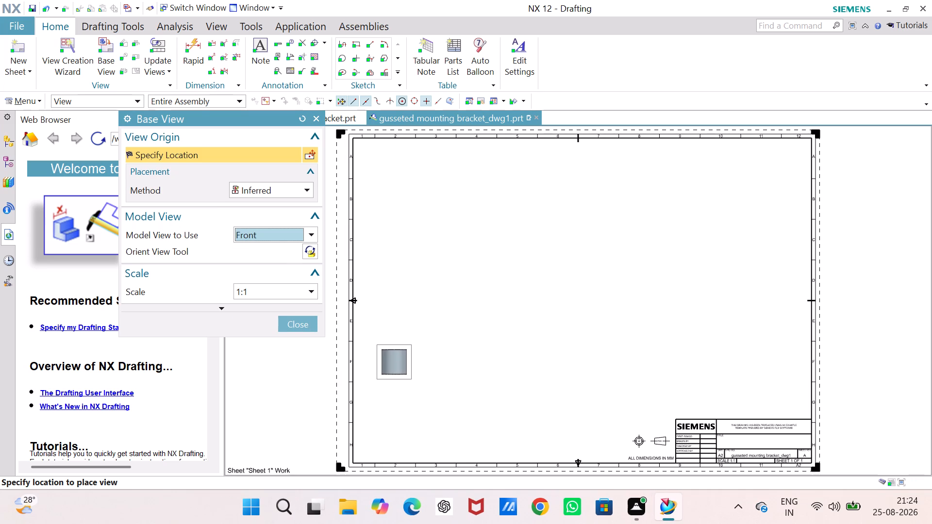
{"action": "left_click", "coordinate": [310, 232]}
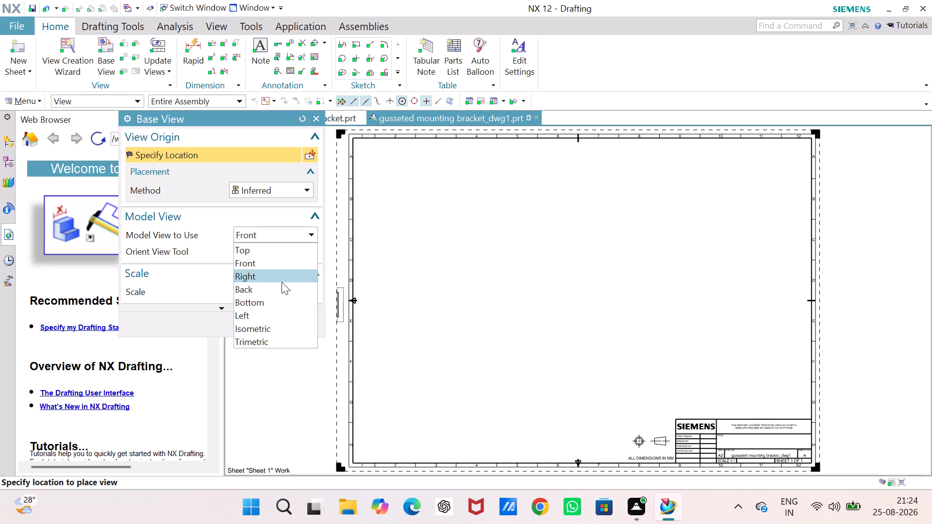
{"action": "left_click", "coordinate": [278, 276]}
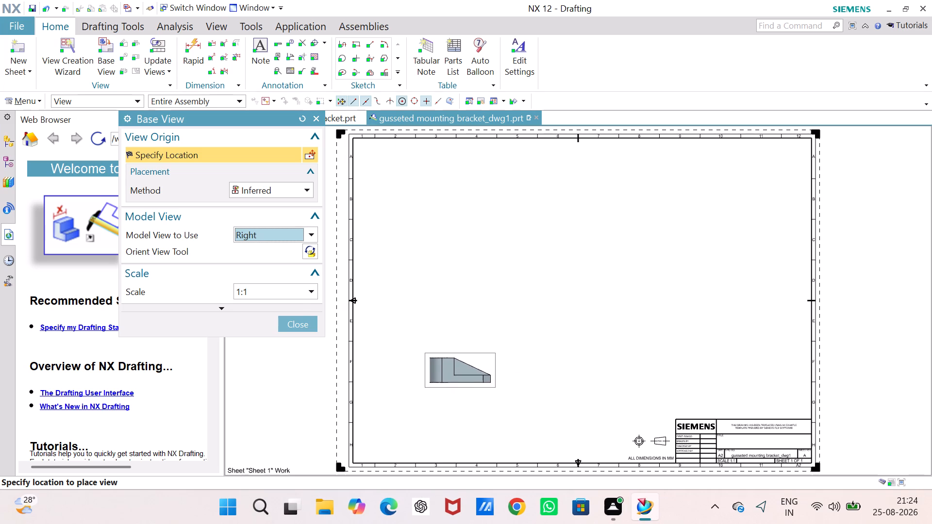
{"action": "left_click", "coordinate": [310, 290]}
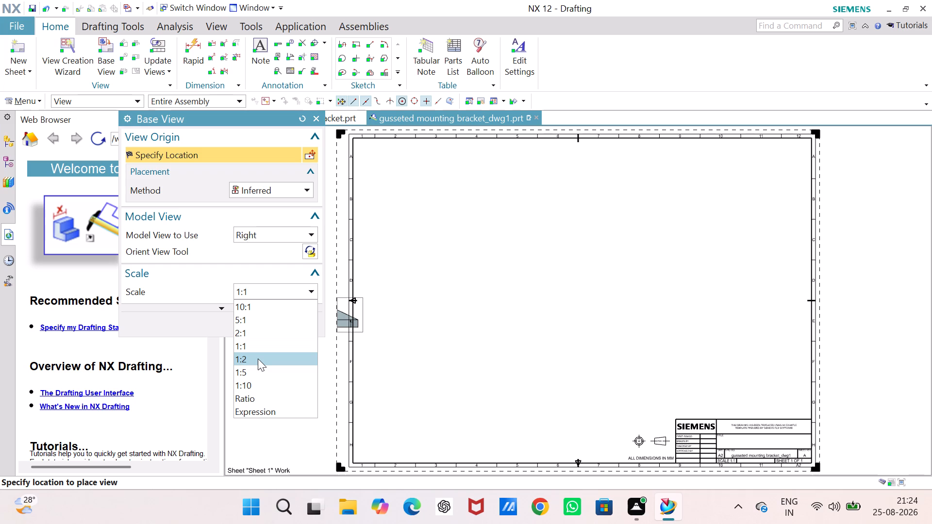
{"action": "left_click", "coordinate": [252, 334]}
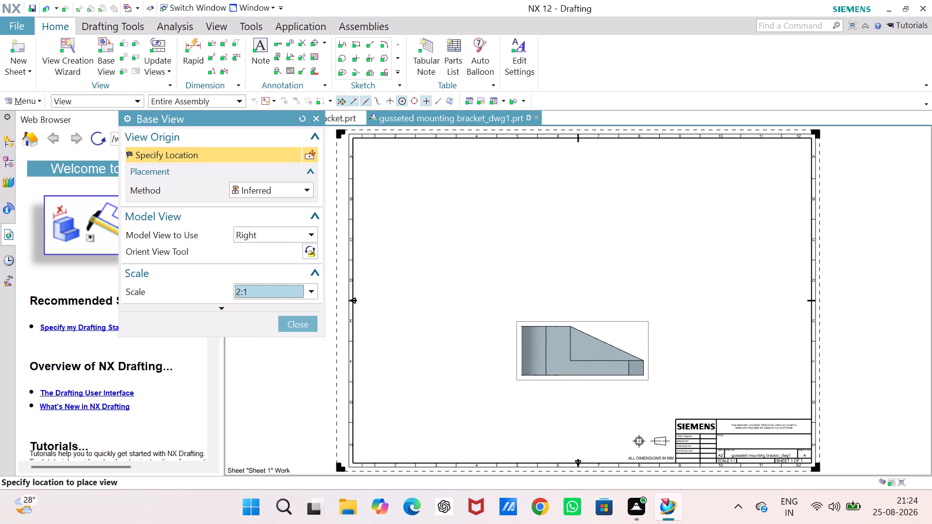
{"action": "left_click", "coordinate": [582, 351]}
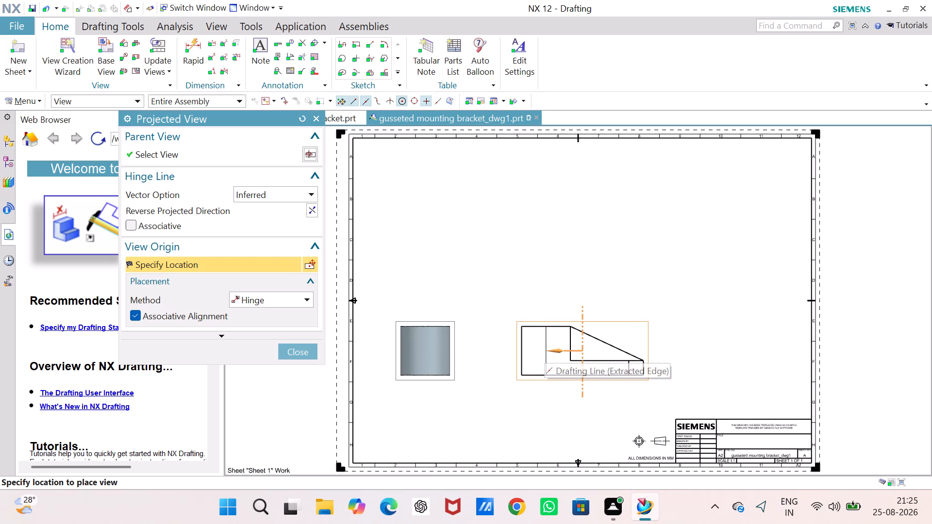
{"action": "left_click", "coordinate": [316, 114]}
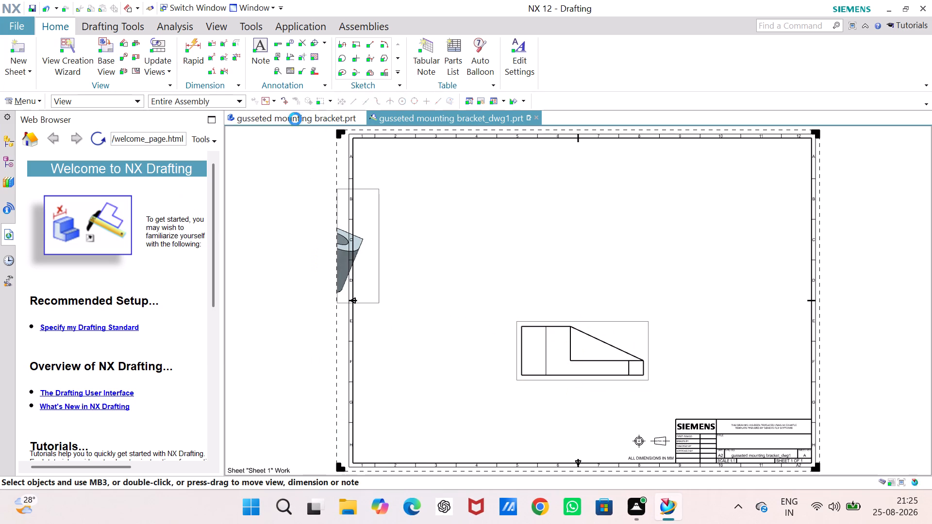
Add three Projected Views of the base view: one to its left, one directly above and one to its right.
{"action": "left_click", "coordinate": [125, 45]}
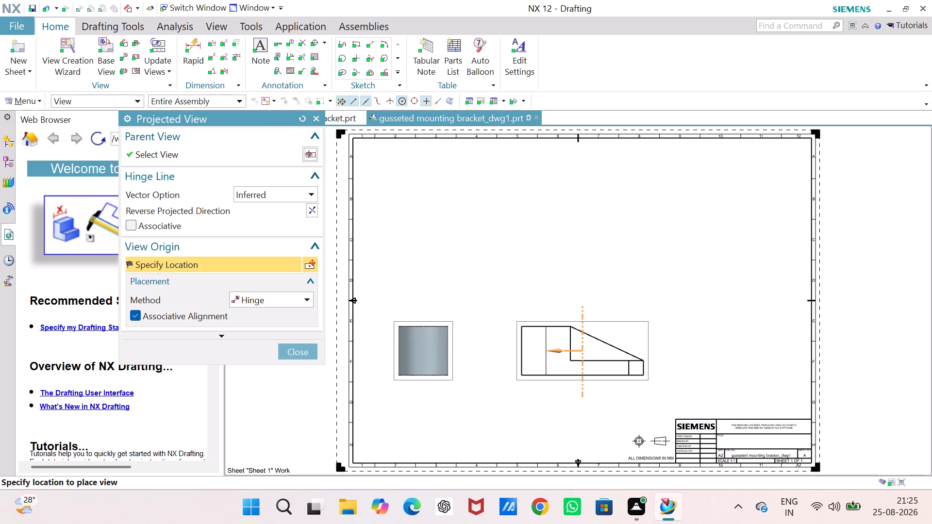
{"action": "left_click", "coordinate": [423, 342]}
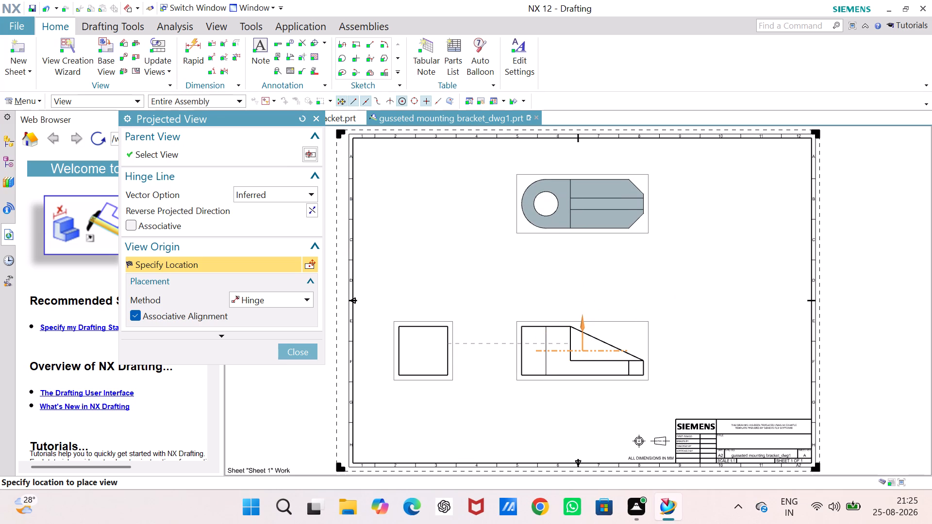
{"action": "left_click", "coordinate": [573, 204]}
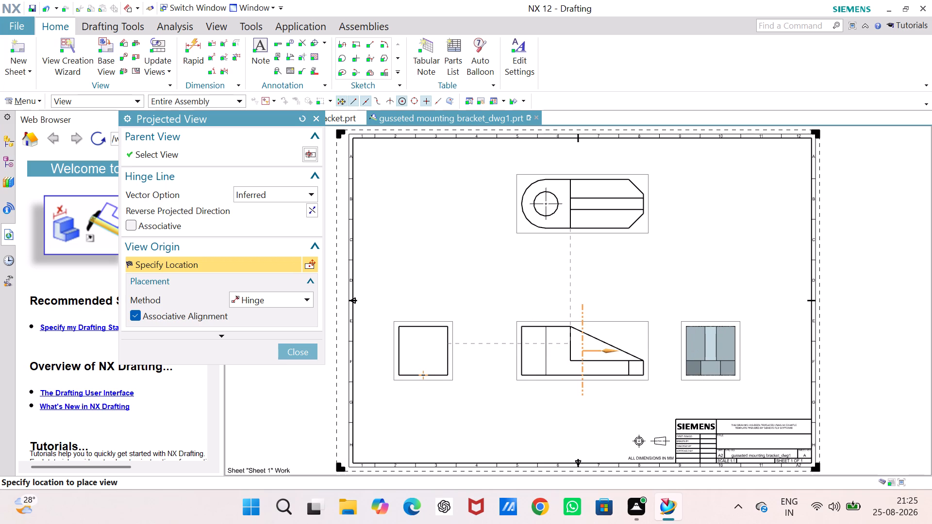
{"action": "left_click", "coordinate": [711, 368]}
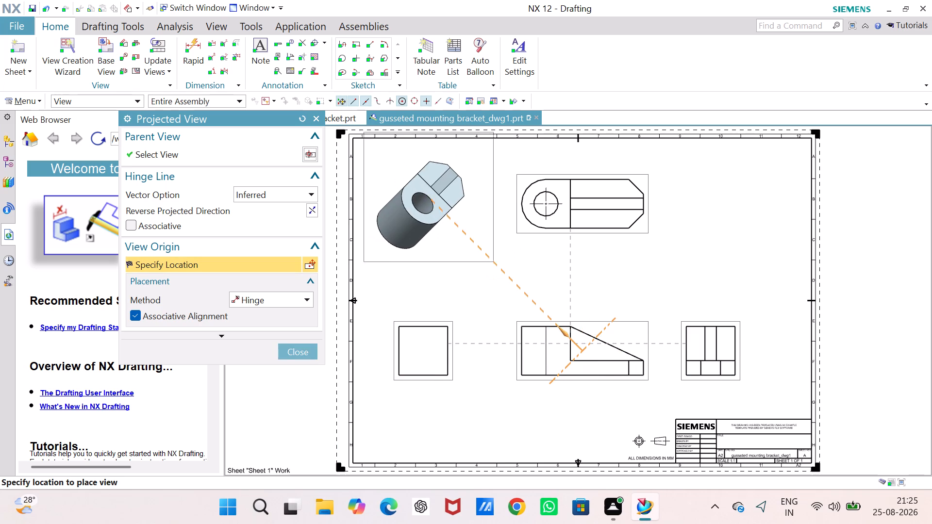
Finish projecting views and delete the projected view to the left of the base view.
{"action": "left_click", "coordinate": [315, 118]}
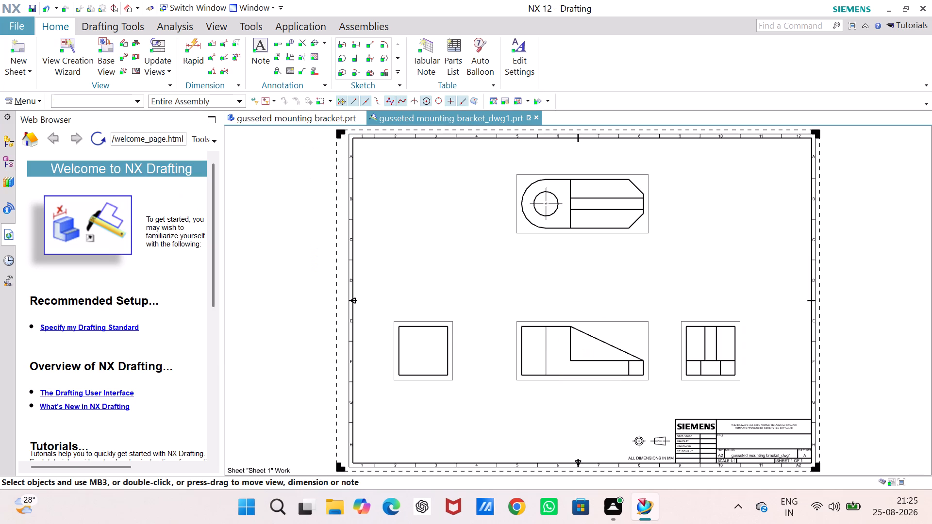
{"action": "left_click", "coordinate": [441, 323]}
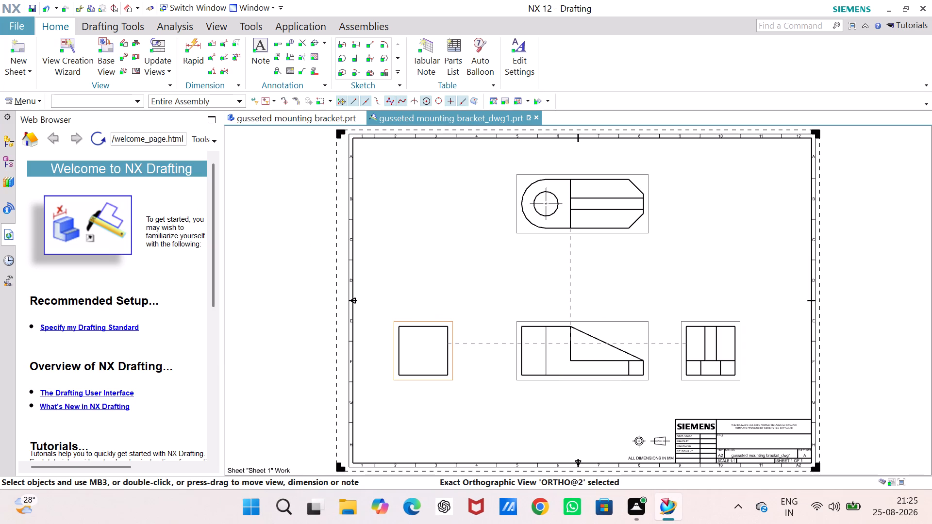
{"action": "key", "text": "Delete"}
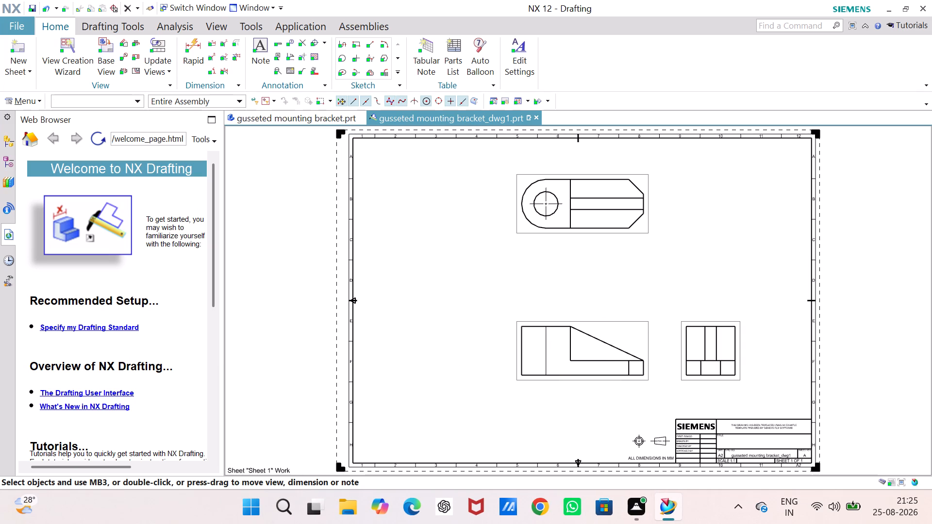
Move the base view to the left part of the sheet and bring the right projected view closer beside it.
{"action": "left_click_drag", "start_coordinate": [516, 347], "coordinate": [417, 354]}
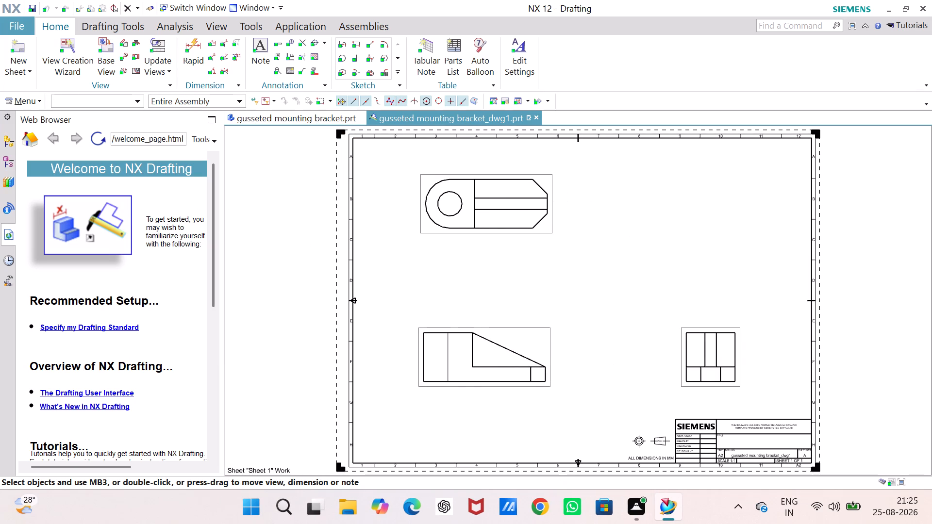
{"action": "left_click_drag", "start_coordinate": [417, 354], "coordinate": [387, 322]}
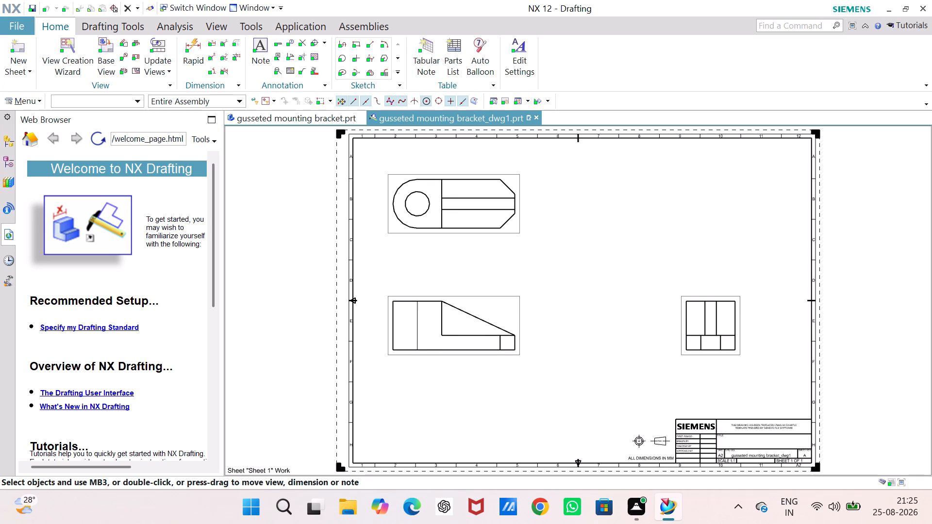
{"action": "left_click_drag", "start_coordinate": [387, 322], "coordinate": [386, 322]}
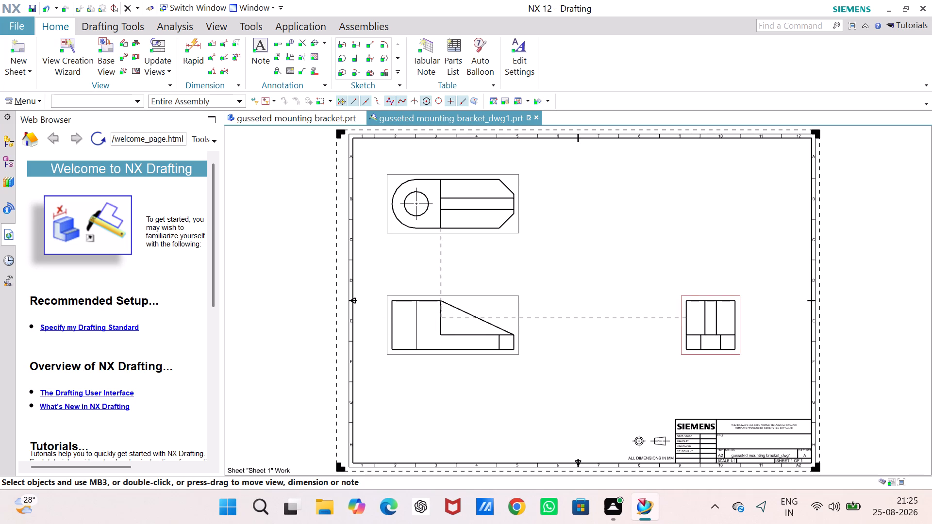
{"action": "left_click_drag", "start_coordinate": [683, 325], "coordinate": [549, 330]}
{"action": "left_click", "coordinate": [611, 264]}
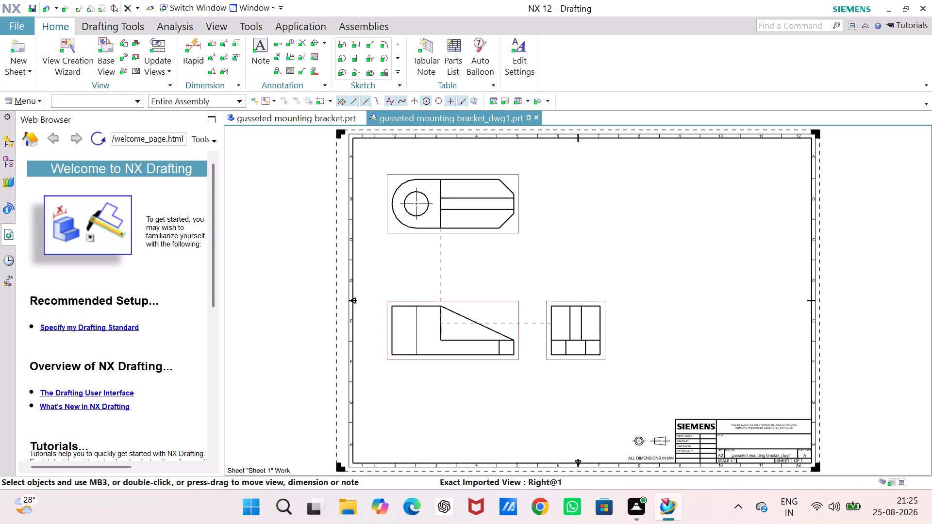
Open a stand-alone section line sketch on the base view and leave its Profile command without drawing.
{"action": "right_click", "coordinate": [404, 302]}
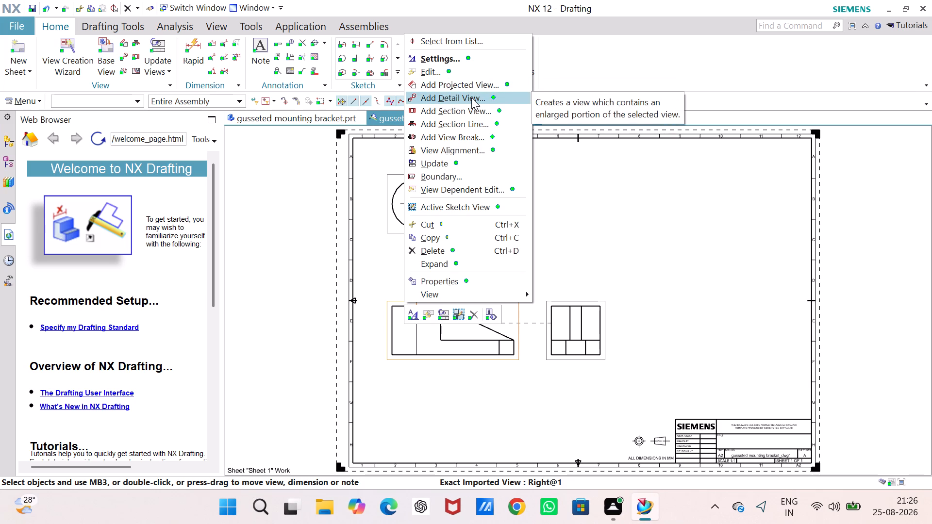
{"action": "left_click", "coordinate": [474, 125]}
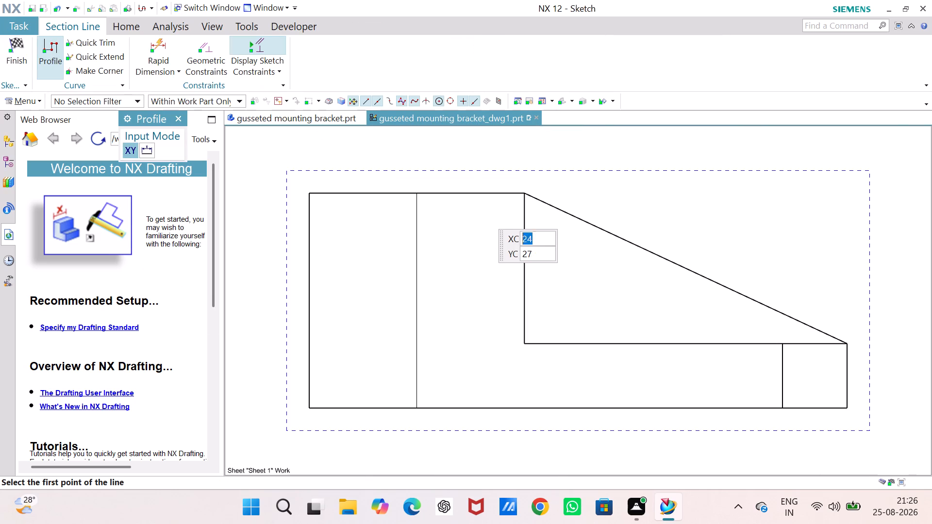
{"action": "key", "text": "Escape"}
{"action": "key", "text": "Escape"}
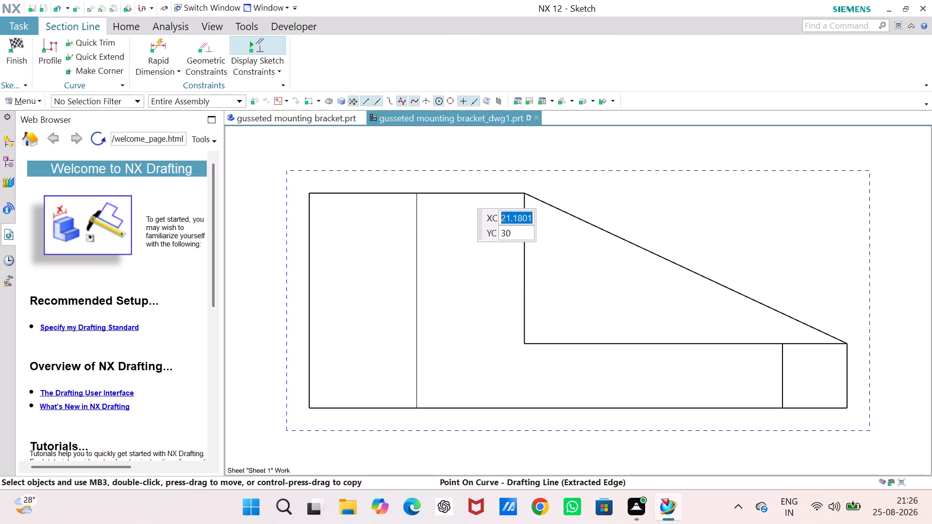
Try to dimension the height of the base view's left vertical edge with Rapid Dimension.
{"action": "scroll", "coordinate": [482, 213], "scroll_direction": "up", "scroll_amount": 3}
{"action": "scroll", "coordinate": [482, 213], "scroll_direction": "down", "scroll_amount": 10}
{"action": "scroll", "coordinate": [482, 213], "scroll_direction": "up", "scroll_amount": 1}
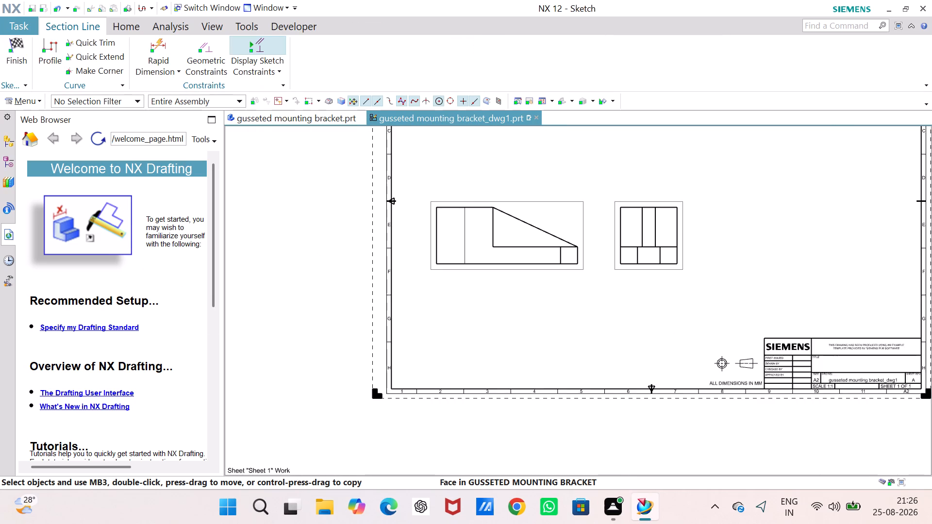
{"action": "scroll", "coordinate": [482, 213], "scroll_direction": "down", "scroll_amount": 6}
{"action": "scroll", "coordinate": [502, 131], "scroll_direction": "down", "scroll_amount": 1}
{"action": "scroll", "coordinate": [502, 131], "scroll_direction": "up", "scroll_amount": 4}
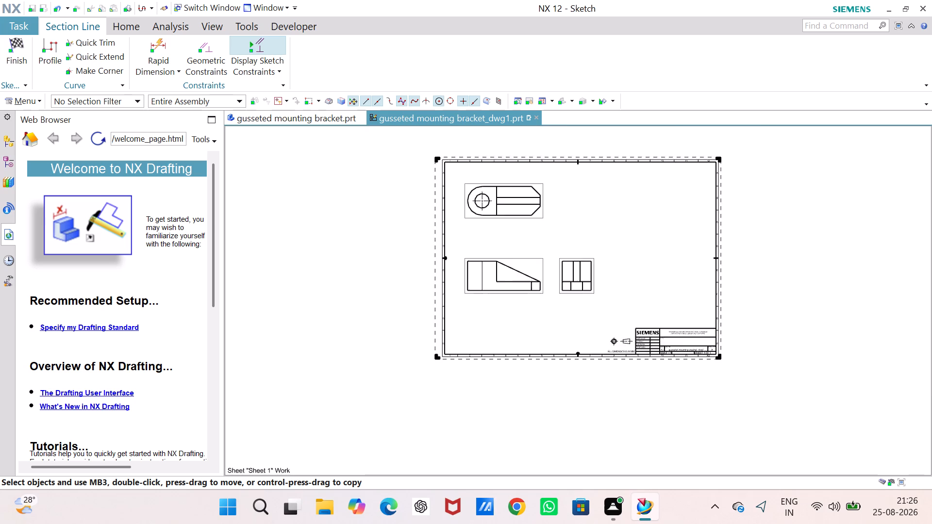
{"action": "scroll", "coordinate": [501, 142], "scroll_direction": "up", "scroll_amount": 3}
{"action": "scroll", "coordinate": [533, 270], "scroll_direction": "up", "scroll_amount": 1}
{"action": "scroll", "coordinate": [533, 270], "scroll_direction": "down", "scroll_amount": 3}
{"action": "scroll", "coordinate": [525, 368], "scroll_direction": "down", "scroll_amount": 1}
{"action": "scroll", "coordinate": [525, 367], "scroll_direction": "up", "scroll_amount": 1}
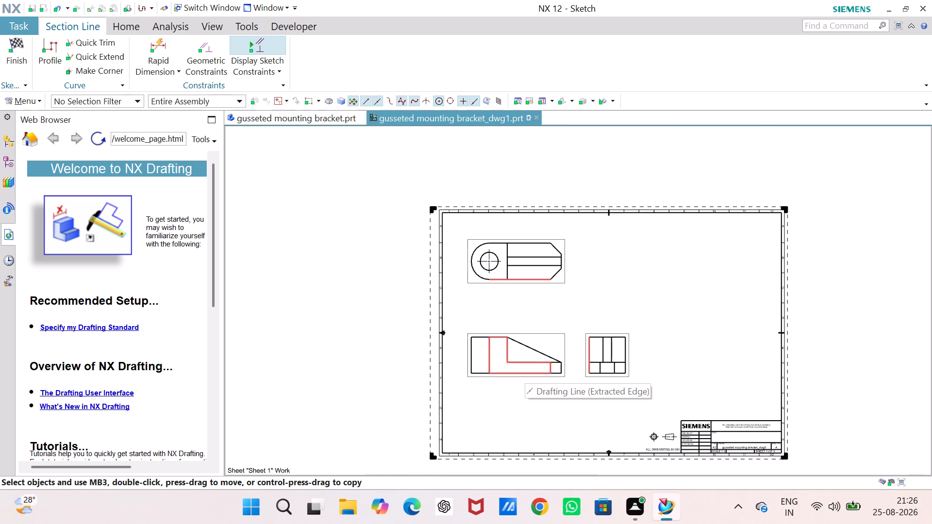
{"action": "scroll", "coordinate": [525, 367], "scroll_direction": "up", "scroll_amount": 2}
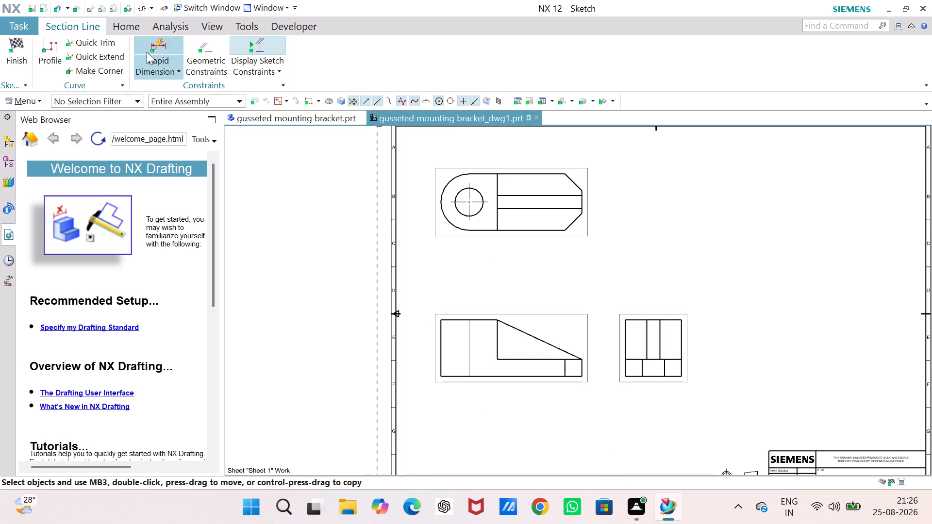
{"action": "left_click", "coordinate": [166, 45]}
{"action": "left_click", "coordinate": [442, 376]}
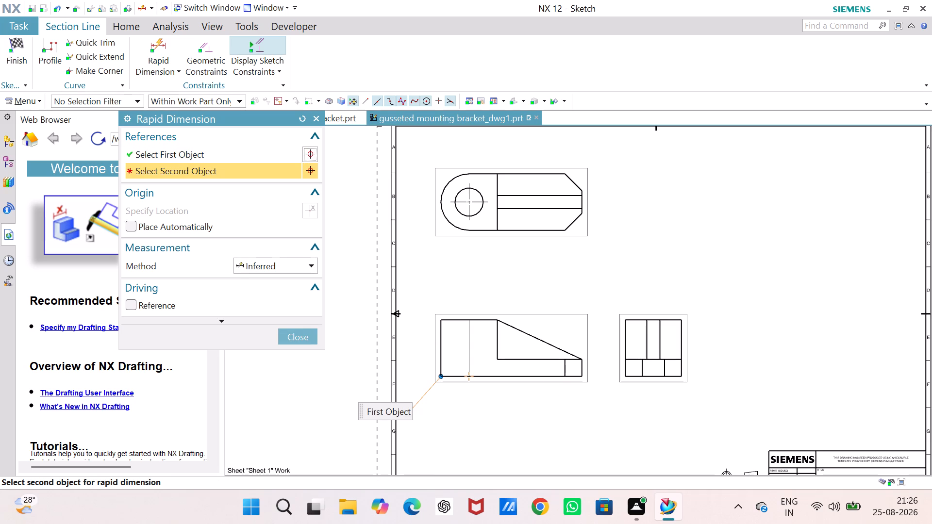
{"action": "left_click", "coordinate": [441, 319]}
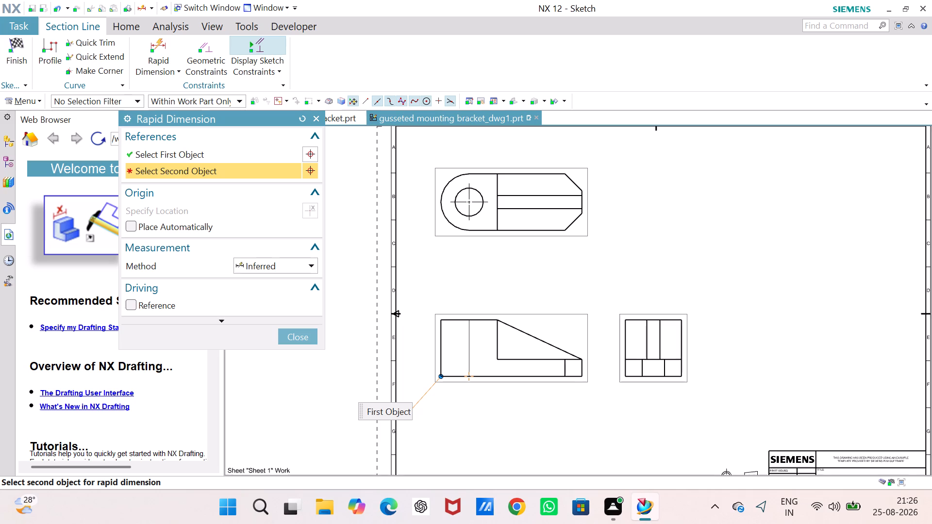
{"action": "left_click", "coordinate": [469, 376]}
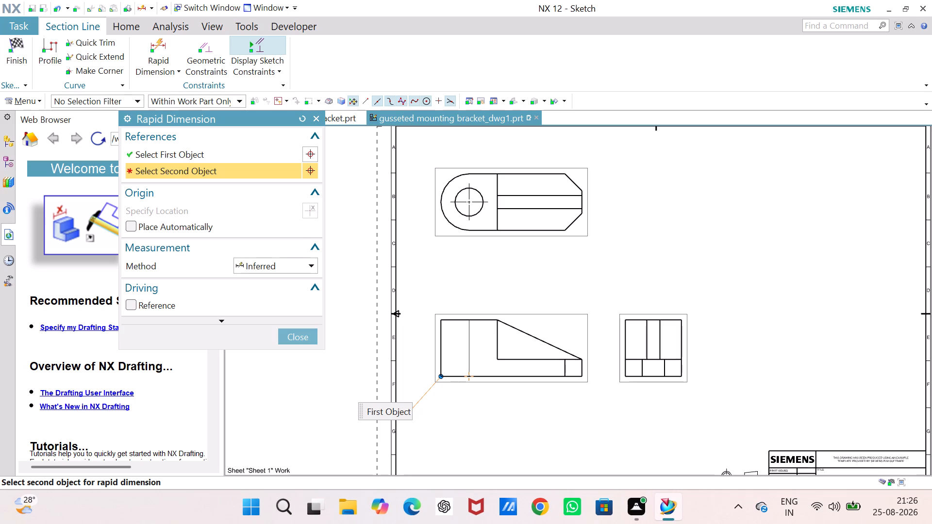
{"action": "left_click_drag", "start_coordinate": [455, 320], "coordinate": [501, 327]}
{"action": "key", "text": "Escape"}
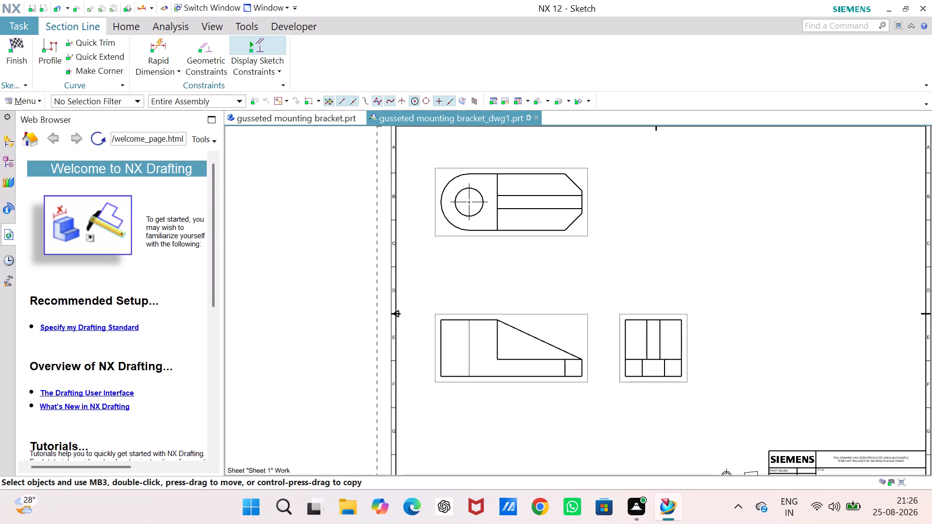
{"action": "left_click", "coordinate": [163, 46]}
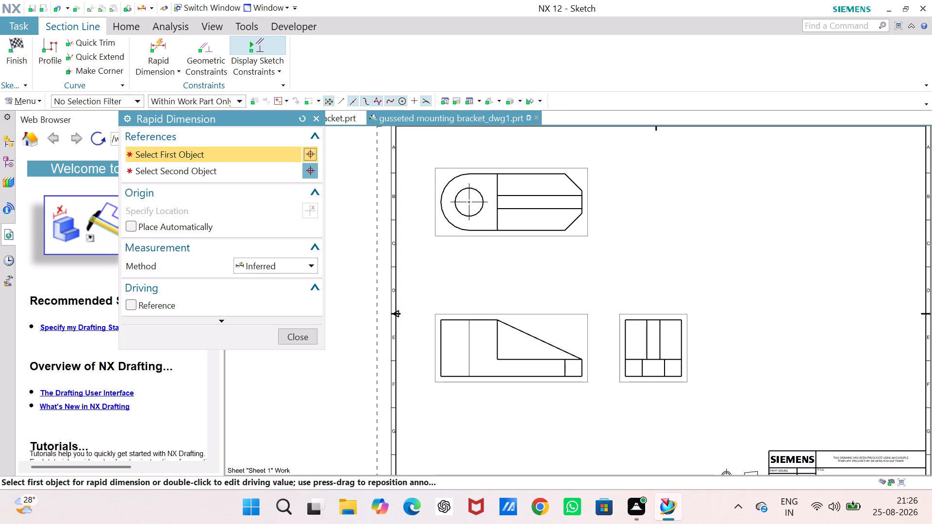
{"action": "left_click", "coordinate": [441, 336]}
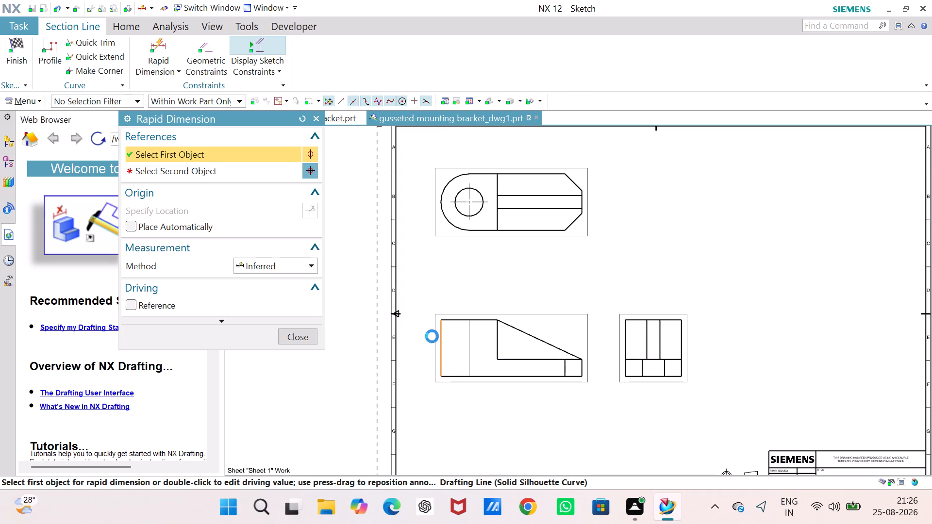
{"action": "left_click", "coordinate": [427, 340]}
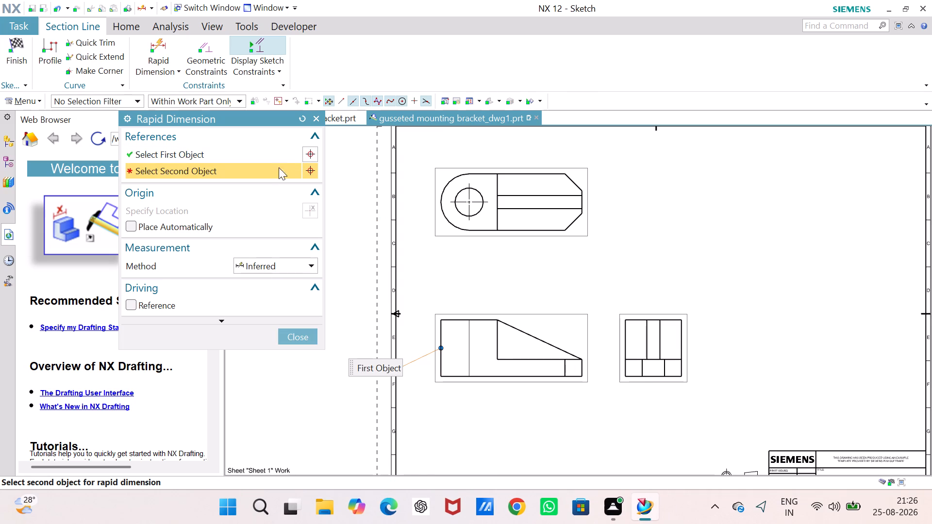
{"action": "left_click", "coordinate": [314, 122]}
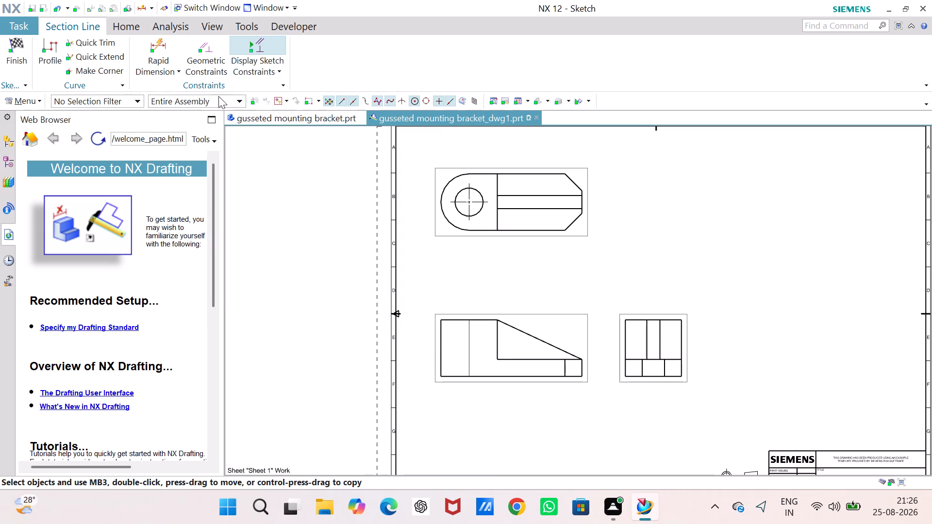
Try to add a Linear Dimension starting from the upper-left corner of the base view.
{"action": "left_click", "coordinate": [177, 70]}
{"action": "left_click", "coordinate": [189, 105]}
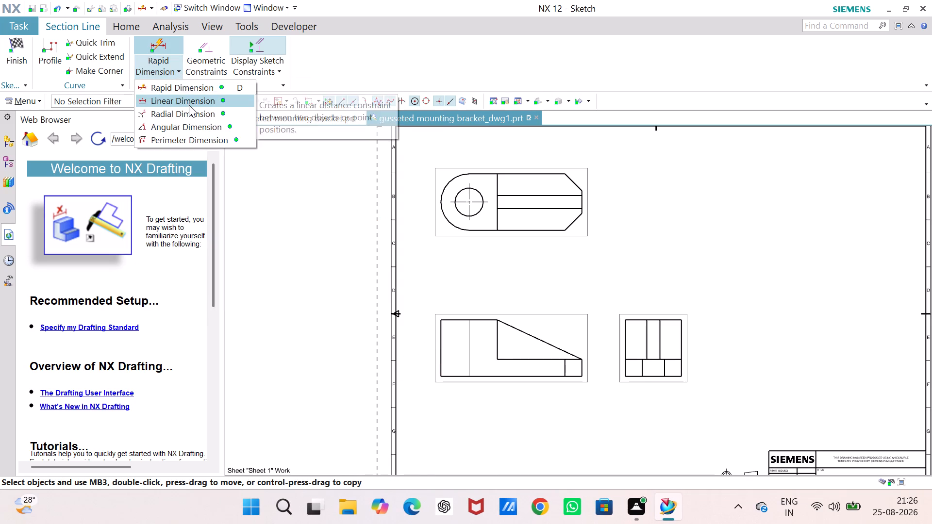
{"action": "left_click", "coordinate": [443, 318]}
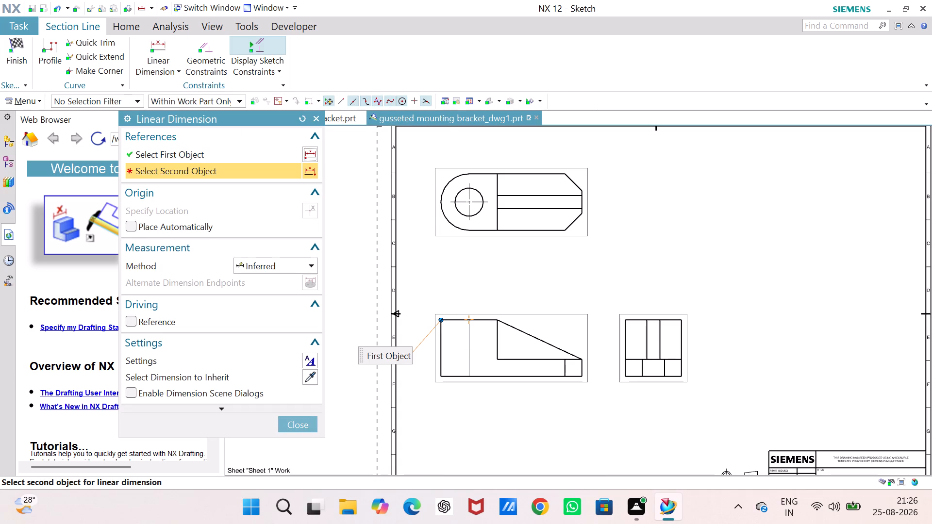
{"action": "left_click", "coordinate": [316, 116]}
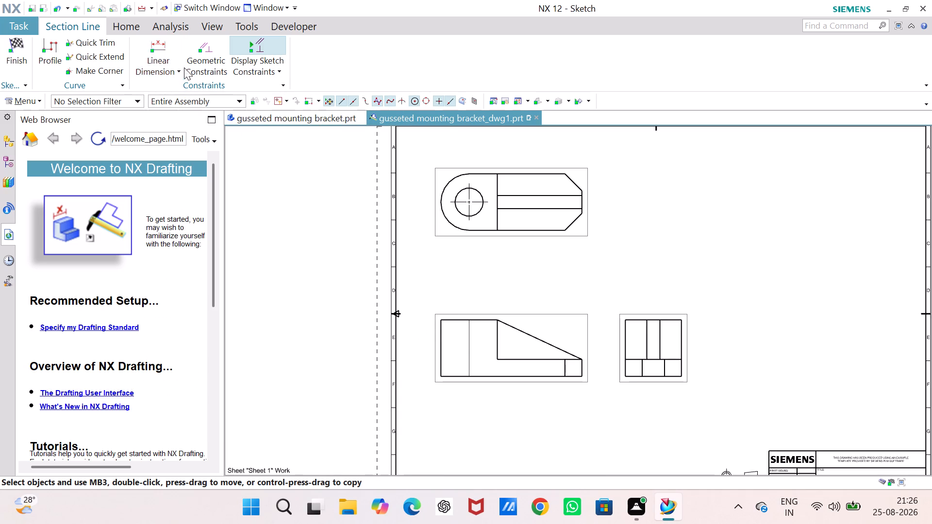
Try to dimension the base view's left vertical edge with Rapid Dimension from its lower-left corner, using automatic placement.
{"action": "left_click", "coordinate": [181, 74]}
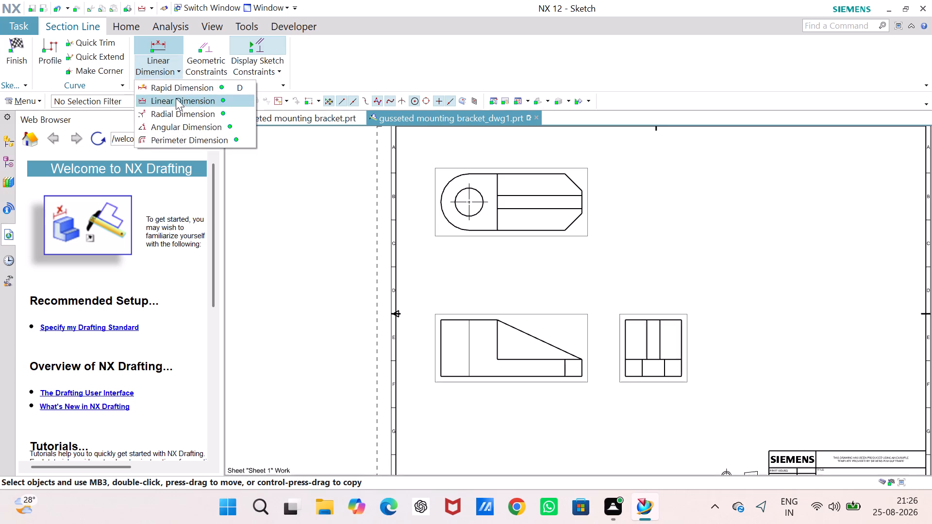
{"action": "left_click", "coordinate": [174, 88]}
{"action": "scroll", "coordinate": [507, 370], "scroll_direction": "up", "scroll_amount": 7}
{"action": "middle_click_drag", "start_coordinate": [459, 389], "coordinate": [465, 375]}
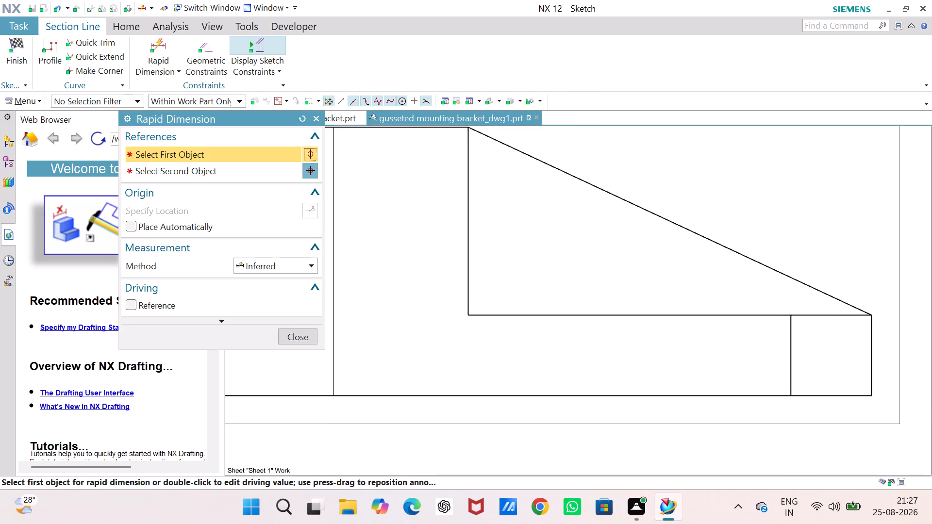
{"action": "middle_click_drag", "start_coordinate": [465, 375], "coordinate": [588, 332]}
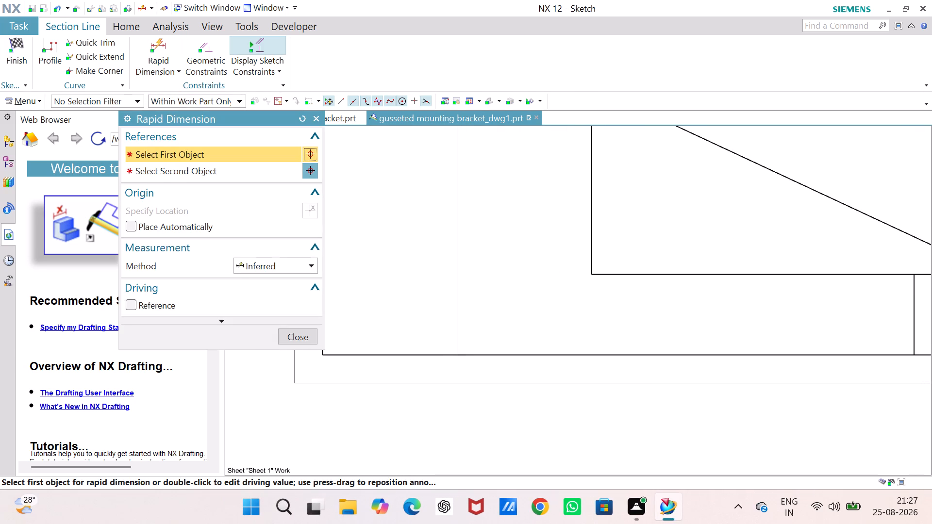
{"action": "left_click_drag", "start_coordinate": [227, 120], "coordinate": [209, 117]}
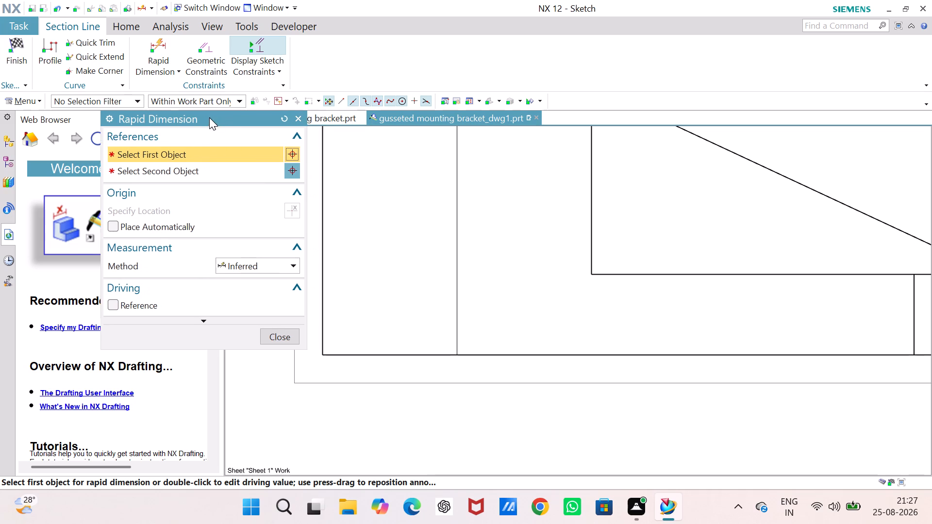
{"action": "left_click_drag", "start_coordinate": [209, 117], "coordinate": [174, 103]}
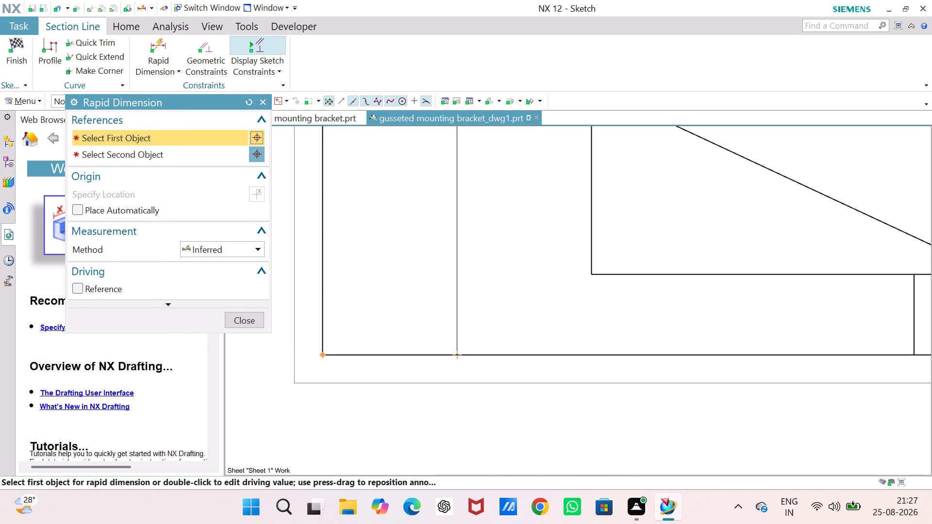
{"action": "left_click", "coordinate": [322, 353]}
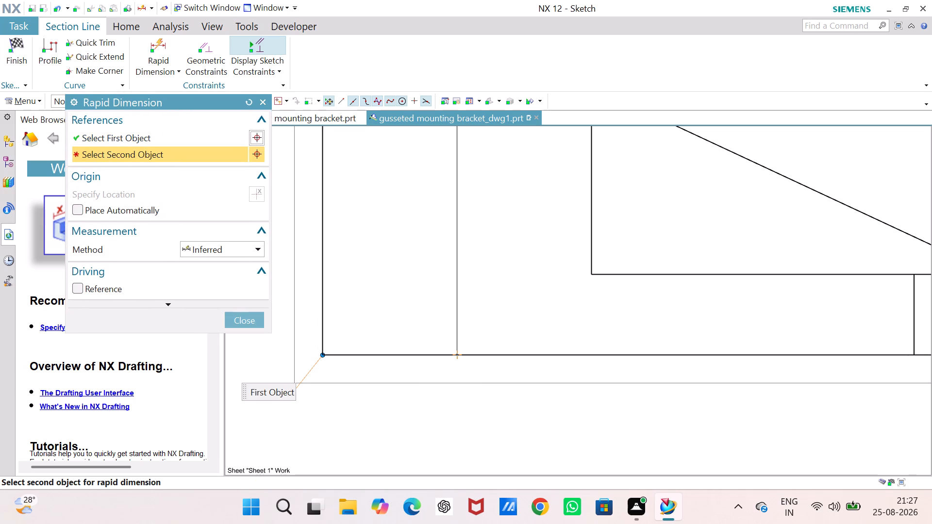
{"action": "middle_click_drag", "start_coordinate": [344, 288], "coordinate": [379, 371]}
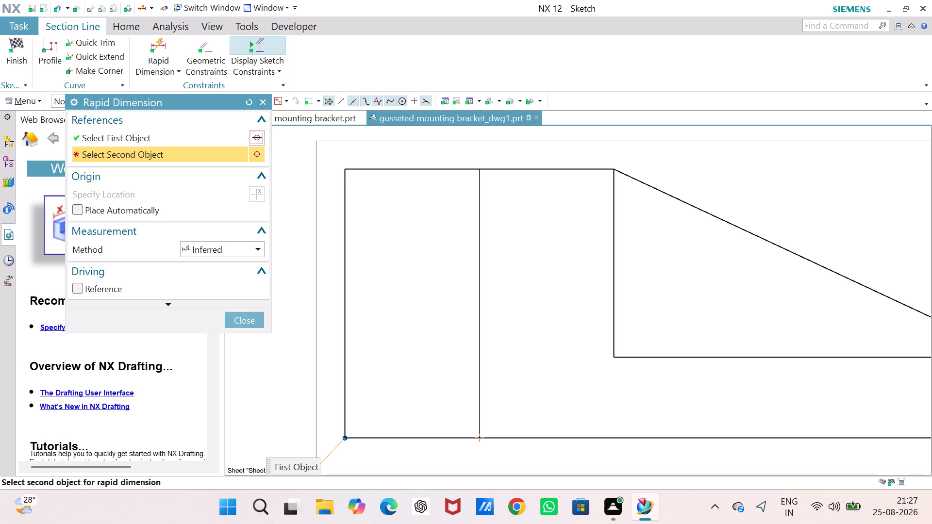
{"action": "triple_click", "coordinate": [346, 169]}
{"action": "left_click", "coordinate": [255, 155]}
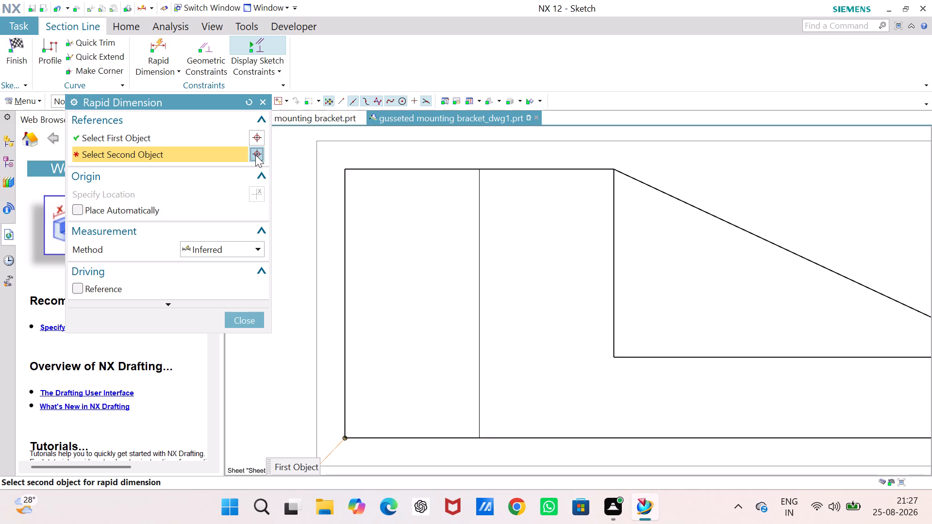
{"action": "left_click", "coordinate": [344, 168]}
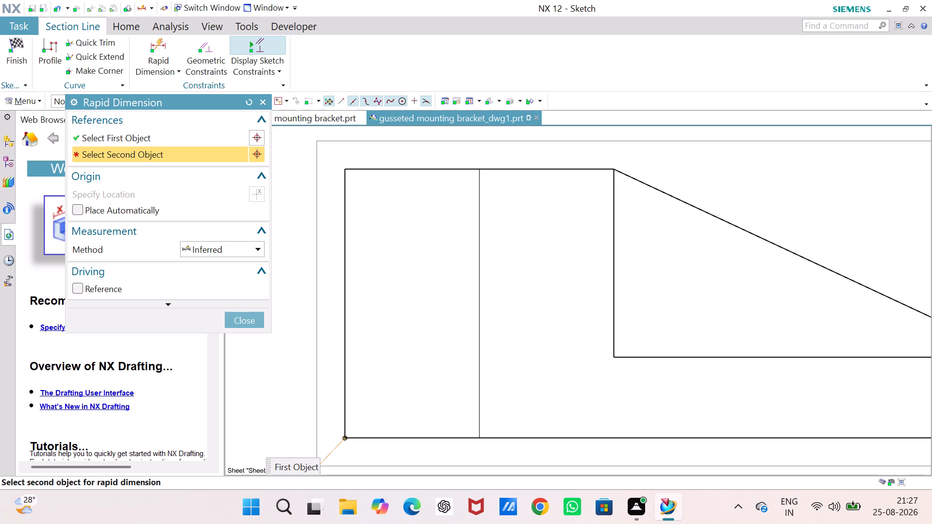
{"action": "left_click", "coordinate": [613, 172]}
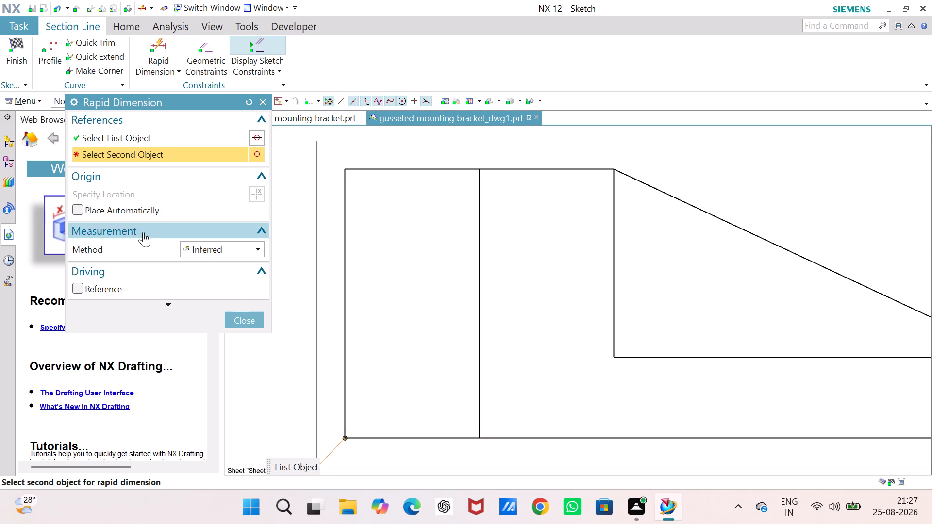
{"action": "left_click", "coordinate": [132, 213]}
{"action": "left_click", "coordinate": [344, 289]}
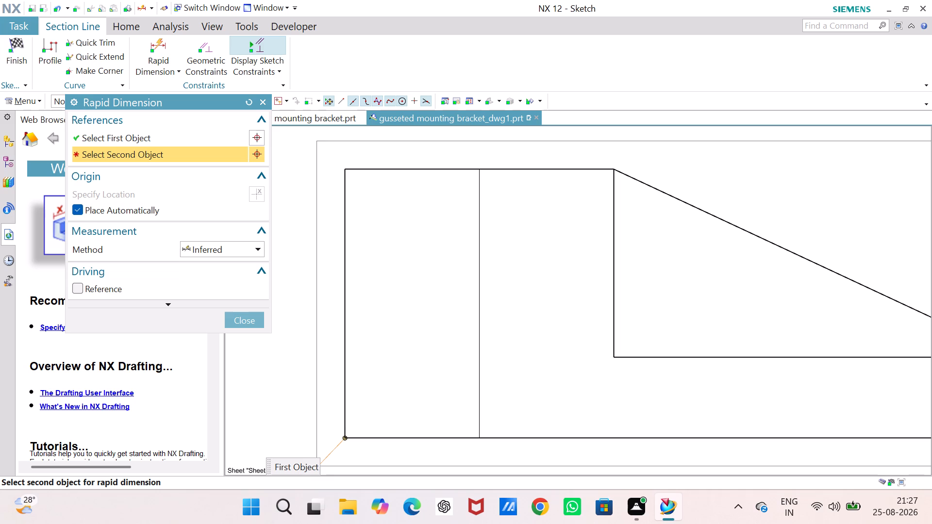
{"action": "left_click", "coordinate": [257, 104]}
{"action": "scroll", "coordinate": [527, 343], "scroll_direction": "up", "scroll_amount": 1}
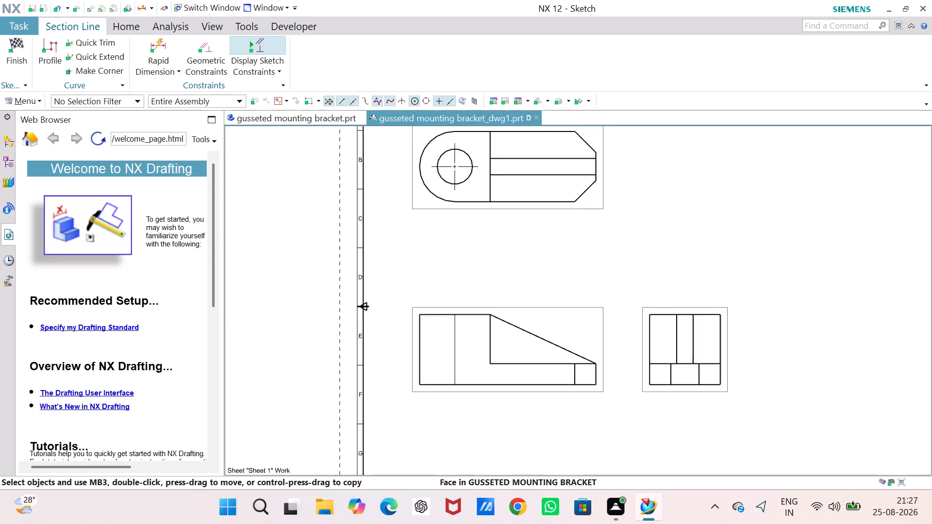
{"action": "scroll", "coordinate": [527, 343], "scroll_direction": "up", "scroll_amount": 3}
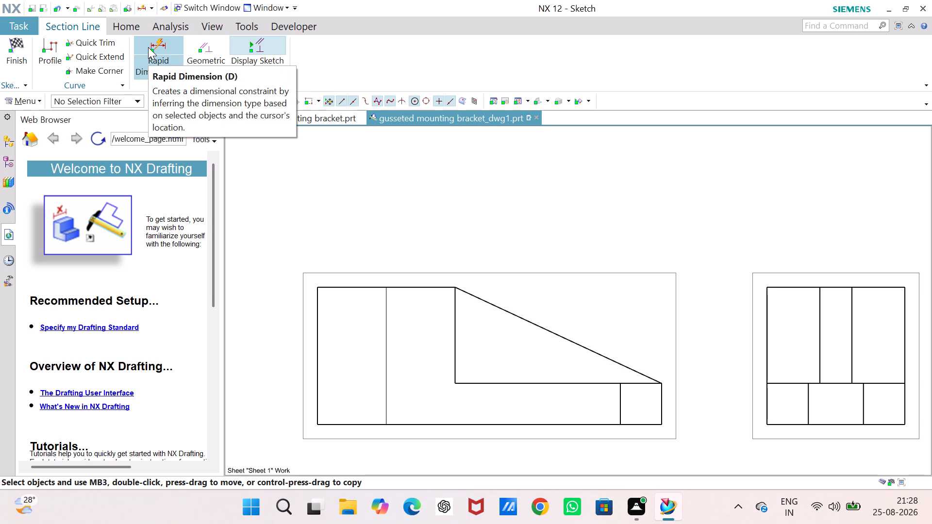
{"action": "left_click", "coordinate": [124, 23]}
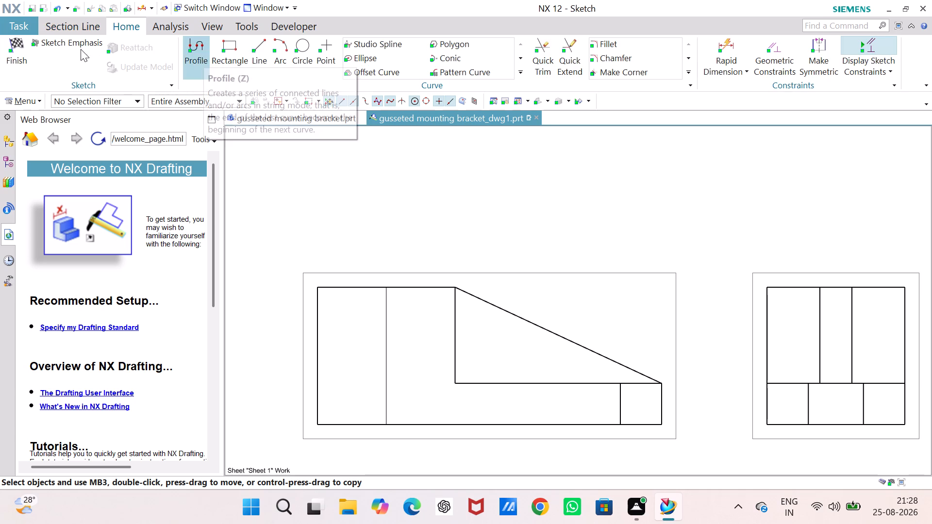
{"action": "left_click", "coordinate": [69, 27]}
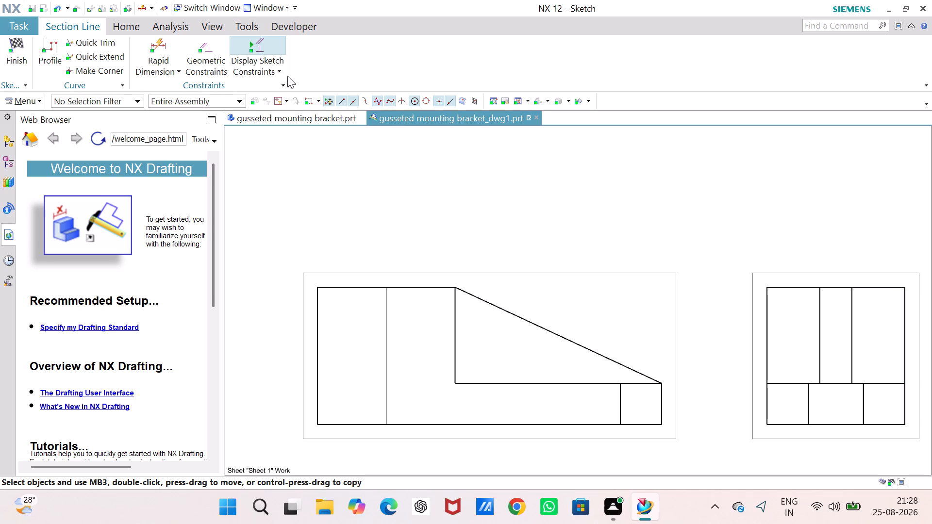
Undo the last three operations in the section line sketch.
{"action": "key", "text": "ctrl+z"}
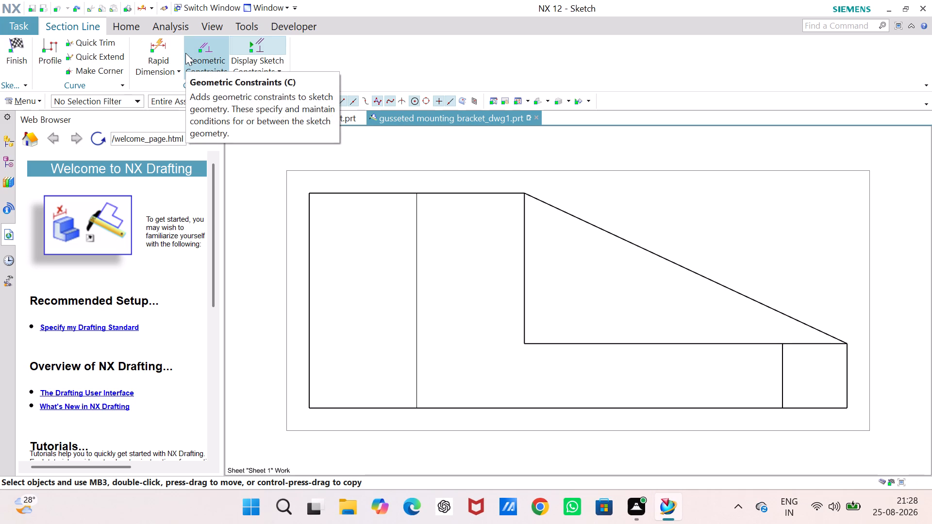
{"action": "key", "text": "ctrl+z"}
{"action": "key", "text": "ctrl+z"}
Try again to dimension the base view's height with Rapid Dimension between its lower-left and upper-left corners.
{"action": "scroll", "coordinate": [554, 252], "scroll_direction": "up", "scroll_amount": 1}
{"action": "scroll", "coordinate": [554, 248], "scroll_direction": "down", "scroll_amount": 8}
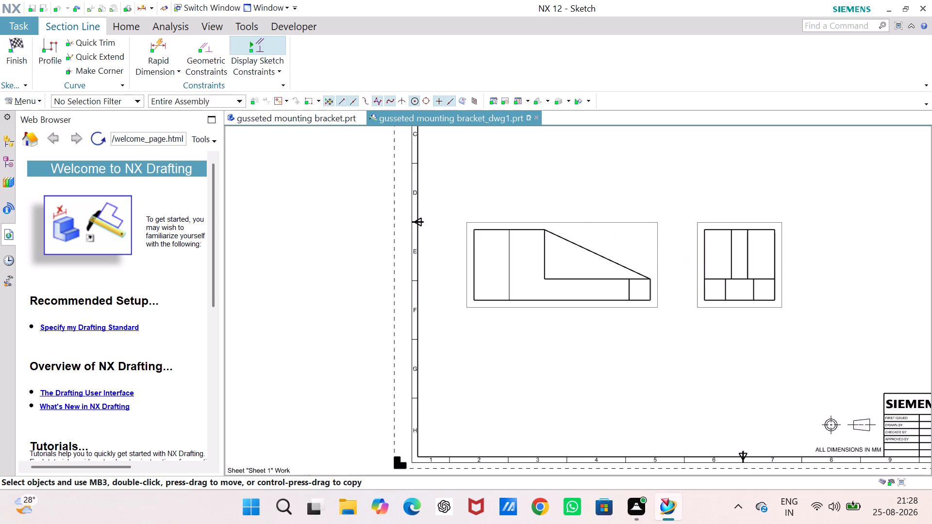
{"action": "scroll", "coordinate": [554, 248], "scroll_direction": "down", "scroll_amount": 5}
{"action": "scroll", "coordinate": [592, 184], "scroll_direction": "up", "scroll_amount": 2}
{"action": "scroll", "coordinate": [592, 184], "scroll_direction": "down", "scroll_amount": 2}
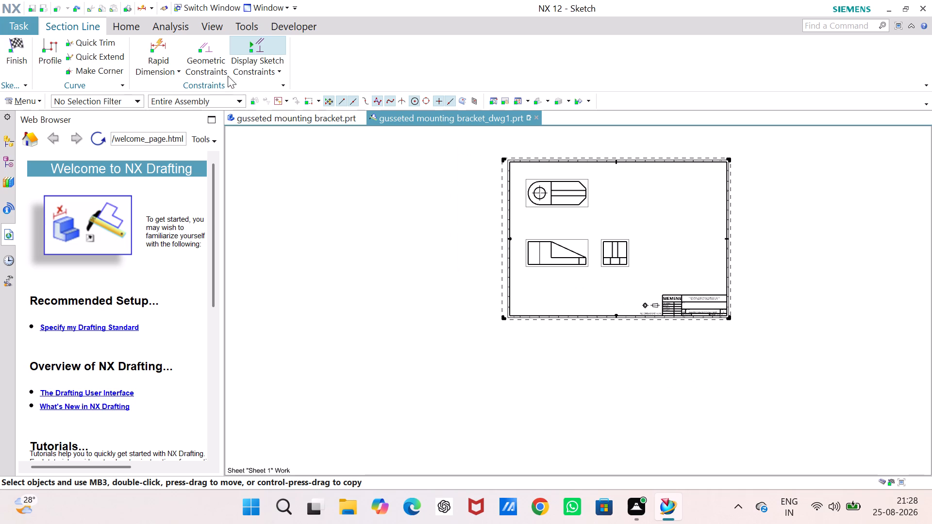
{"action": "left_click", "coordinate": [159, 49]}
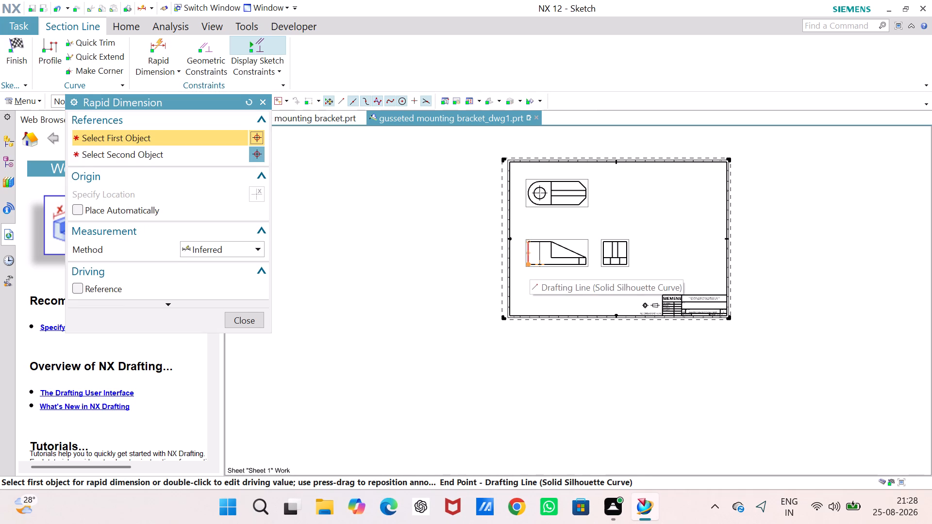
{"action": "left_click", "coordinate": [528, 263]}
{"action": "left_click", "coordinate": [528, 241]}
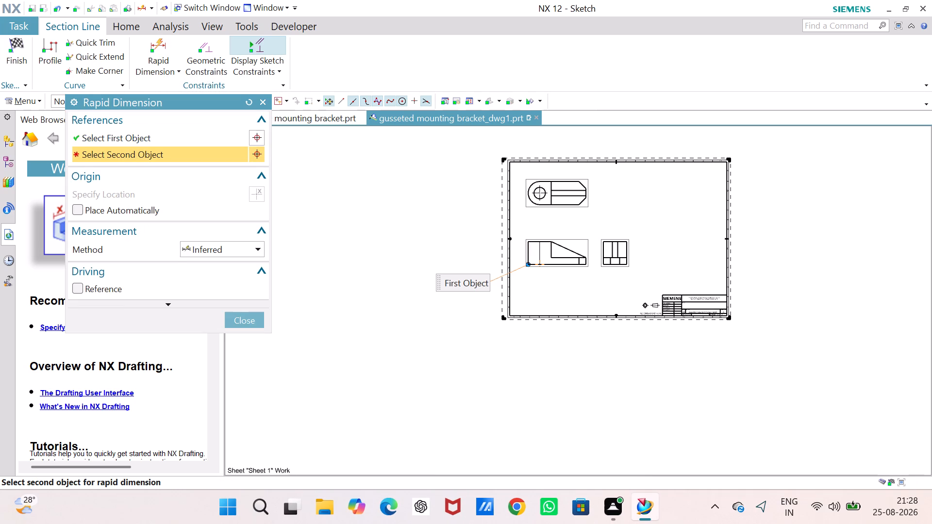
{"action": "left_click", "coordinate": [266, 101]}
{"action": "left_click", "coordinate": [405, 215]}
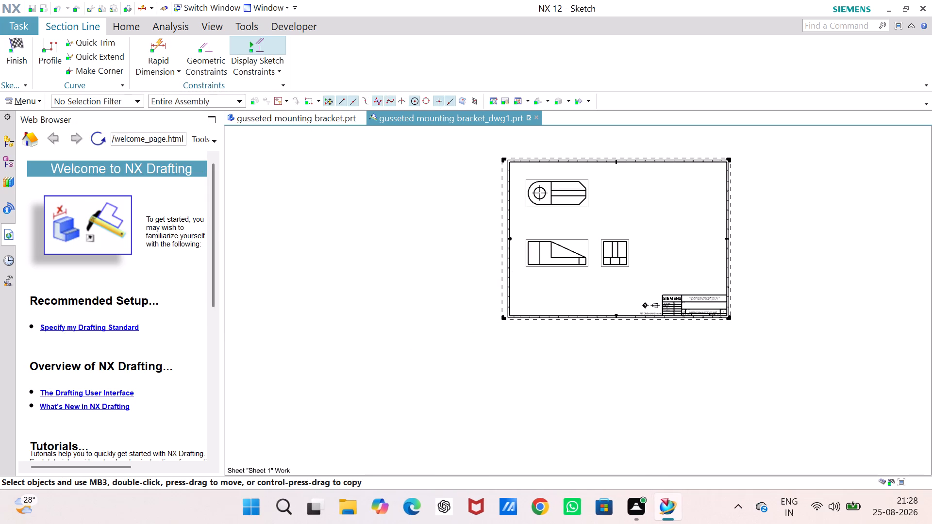
Turn off the display of sketch constraints.
{"action": "left_click", "coordinate": [254, 40]}
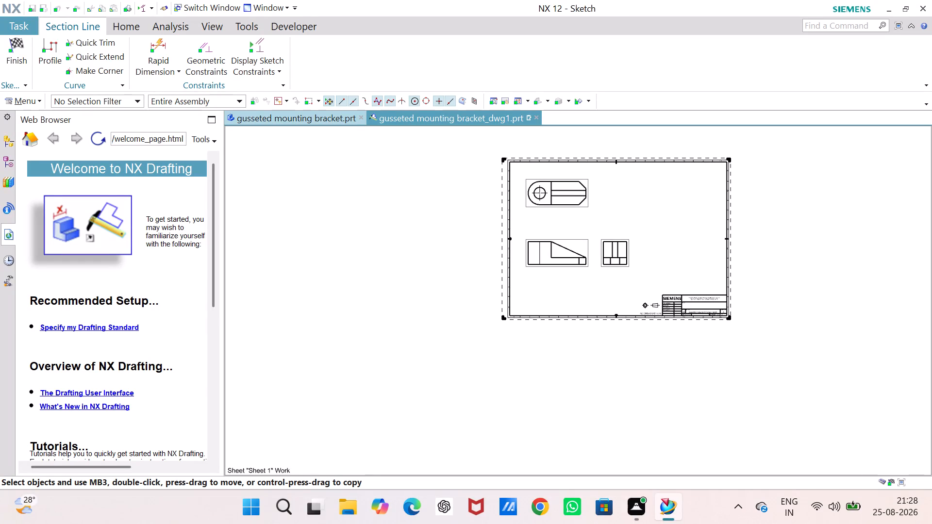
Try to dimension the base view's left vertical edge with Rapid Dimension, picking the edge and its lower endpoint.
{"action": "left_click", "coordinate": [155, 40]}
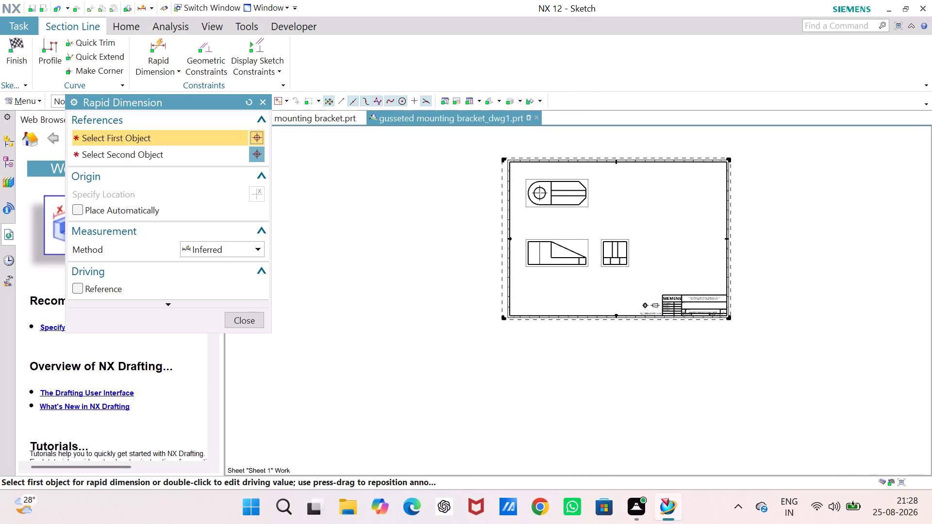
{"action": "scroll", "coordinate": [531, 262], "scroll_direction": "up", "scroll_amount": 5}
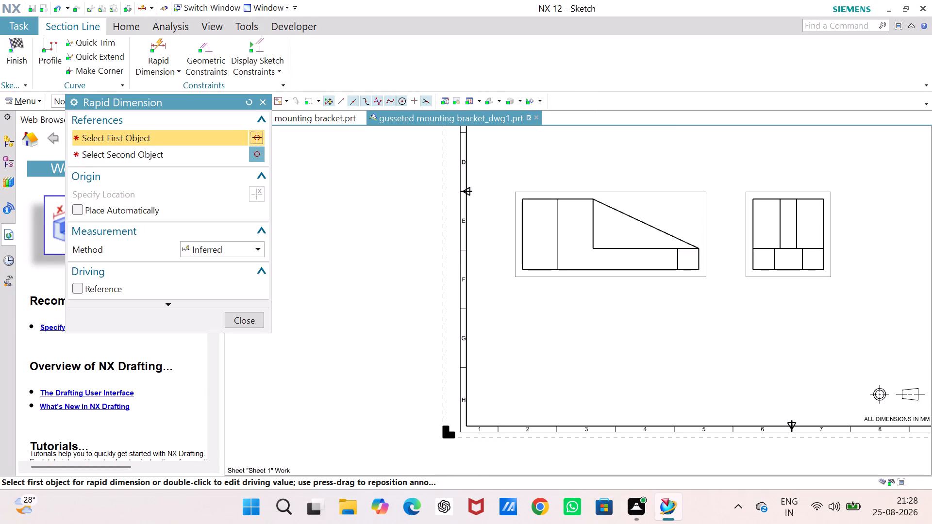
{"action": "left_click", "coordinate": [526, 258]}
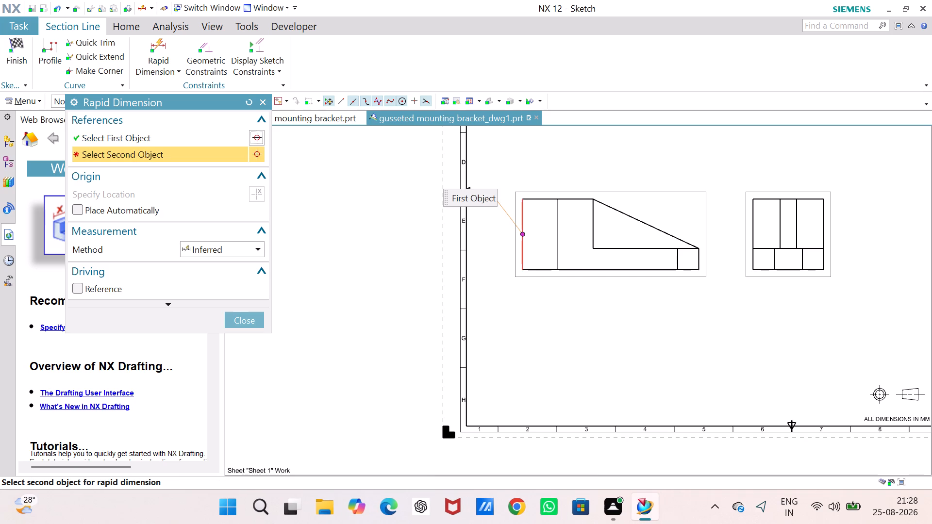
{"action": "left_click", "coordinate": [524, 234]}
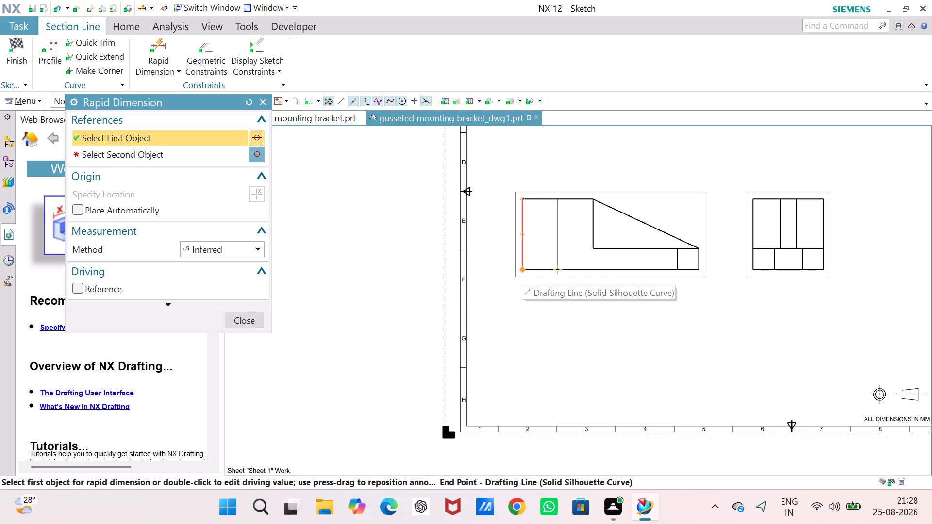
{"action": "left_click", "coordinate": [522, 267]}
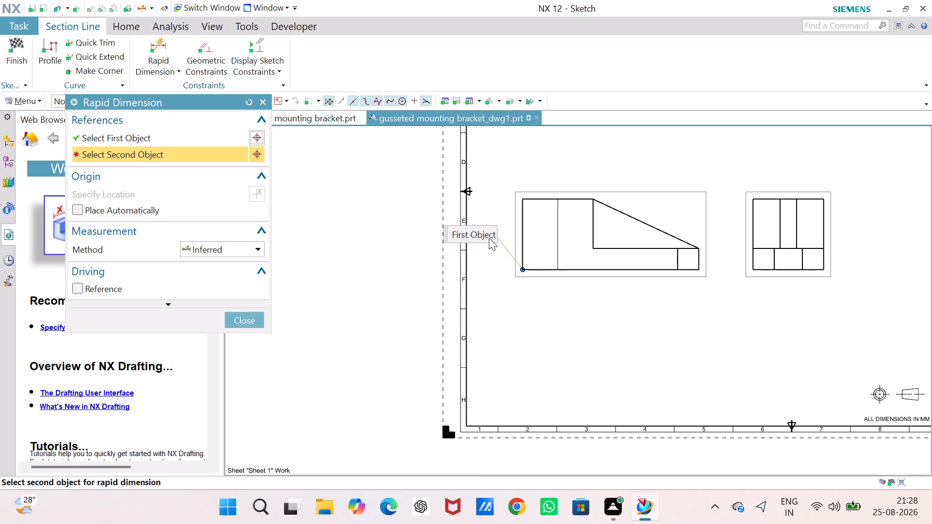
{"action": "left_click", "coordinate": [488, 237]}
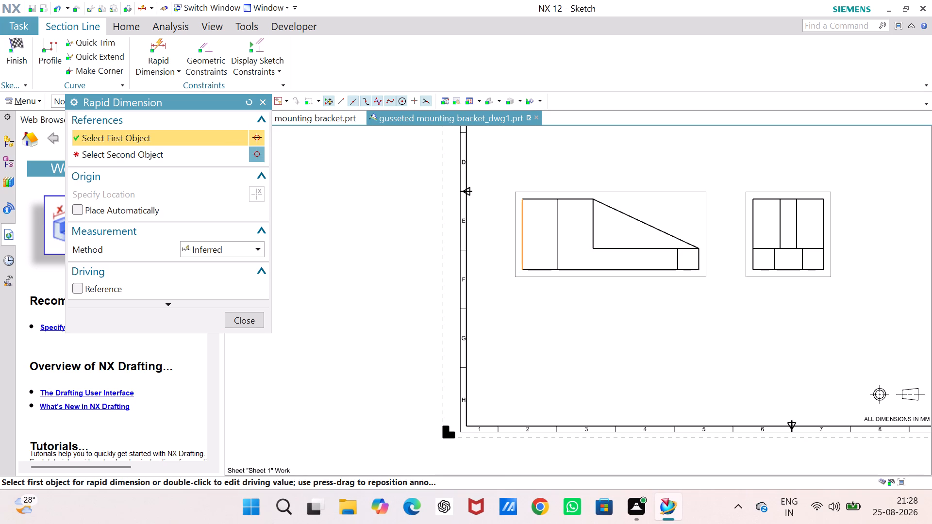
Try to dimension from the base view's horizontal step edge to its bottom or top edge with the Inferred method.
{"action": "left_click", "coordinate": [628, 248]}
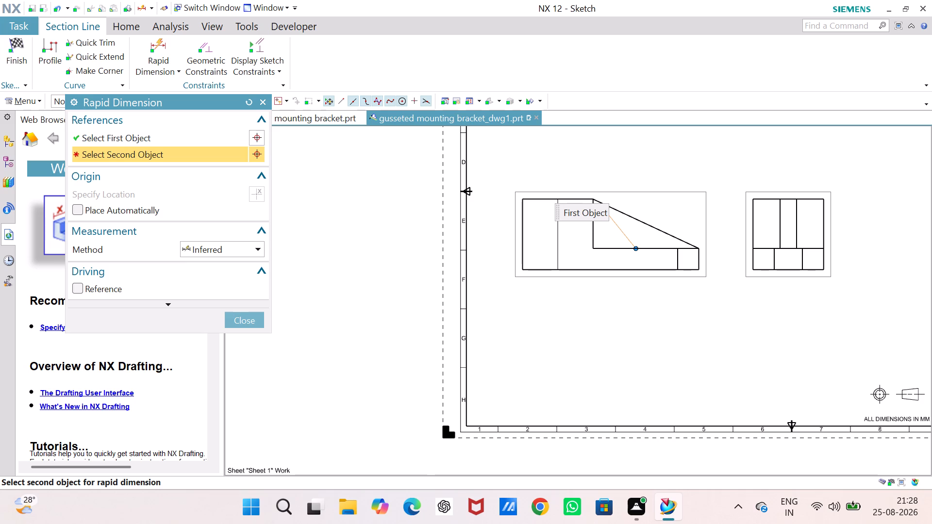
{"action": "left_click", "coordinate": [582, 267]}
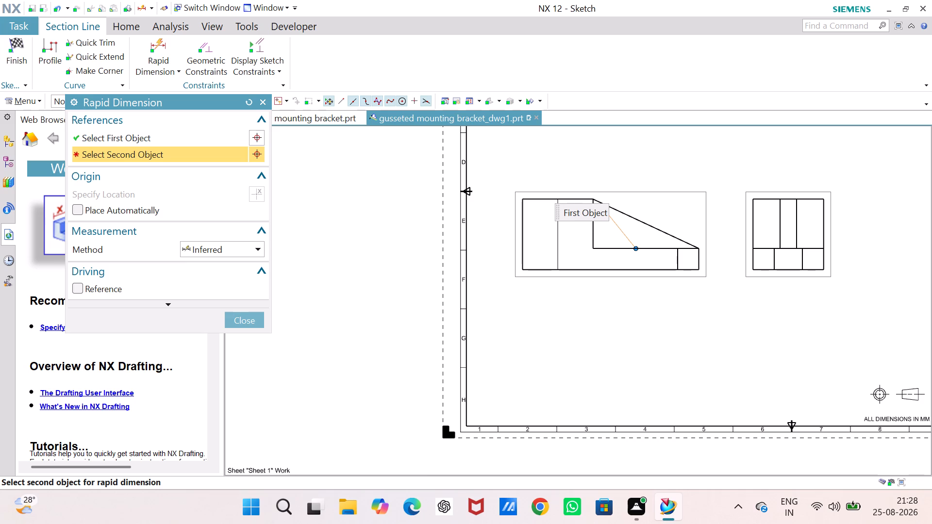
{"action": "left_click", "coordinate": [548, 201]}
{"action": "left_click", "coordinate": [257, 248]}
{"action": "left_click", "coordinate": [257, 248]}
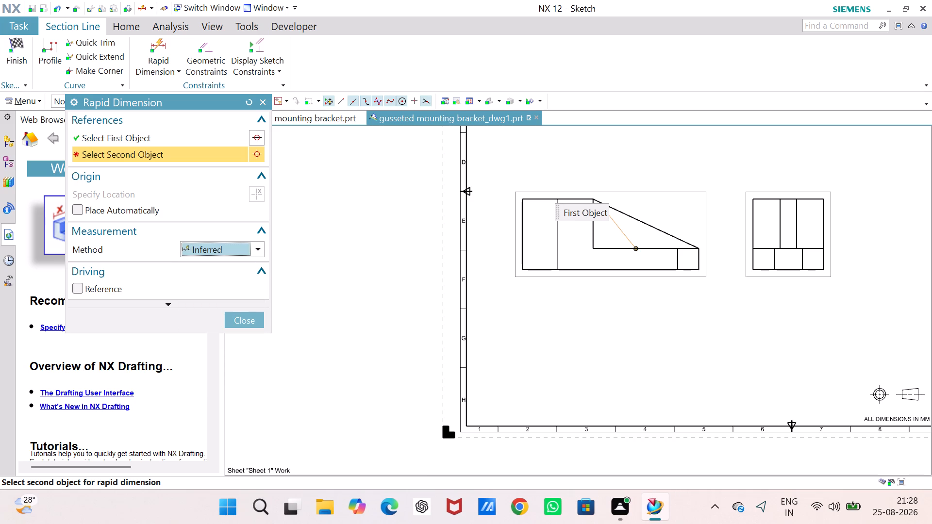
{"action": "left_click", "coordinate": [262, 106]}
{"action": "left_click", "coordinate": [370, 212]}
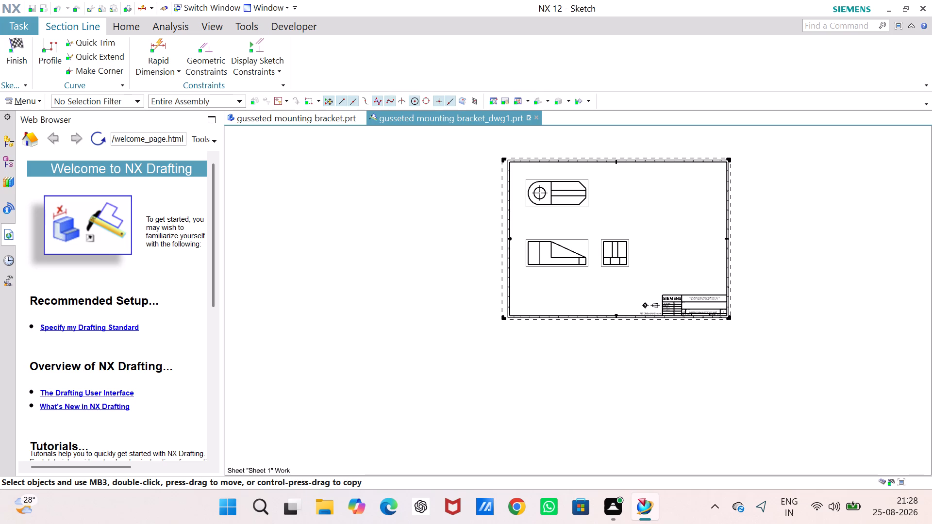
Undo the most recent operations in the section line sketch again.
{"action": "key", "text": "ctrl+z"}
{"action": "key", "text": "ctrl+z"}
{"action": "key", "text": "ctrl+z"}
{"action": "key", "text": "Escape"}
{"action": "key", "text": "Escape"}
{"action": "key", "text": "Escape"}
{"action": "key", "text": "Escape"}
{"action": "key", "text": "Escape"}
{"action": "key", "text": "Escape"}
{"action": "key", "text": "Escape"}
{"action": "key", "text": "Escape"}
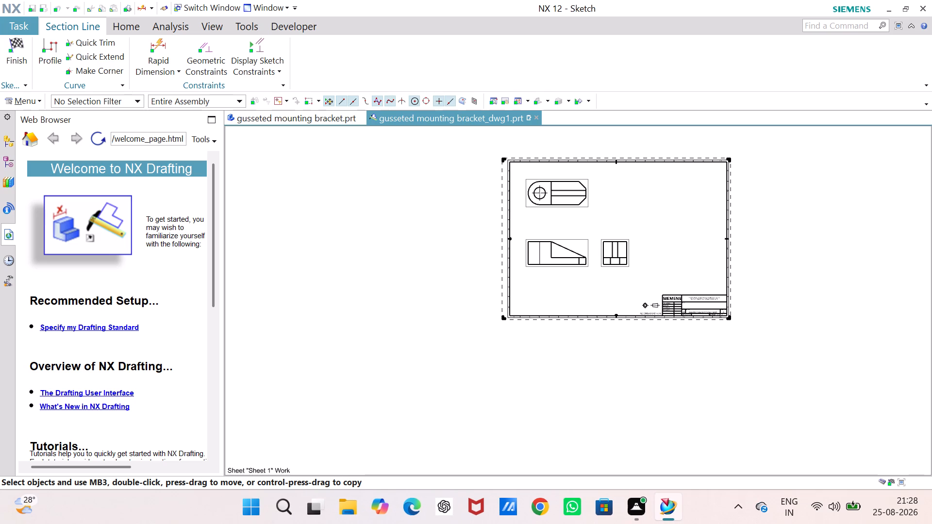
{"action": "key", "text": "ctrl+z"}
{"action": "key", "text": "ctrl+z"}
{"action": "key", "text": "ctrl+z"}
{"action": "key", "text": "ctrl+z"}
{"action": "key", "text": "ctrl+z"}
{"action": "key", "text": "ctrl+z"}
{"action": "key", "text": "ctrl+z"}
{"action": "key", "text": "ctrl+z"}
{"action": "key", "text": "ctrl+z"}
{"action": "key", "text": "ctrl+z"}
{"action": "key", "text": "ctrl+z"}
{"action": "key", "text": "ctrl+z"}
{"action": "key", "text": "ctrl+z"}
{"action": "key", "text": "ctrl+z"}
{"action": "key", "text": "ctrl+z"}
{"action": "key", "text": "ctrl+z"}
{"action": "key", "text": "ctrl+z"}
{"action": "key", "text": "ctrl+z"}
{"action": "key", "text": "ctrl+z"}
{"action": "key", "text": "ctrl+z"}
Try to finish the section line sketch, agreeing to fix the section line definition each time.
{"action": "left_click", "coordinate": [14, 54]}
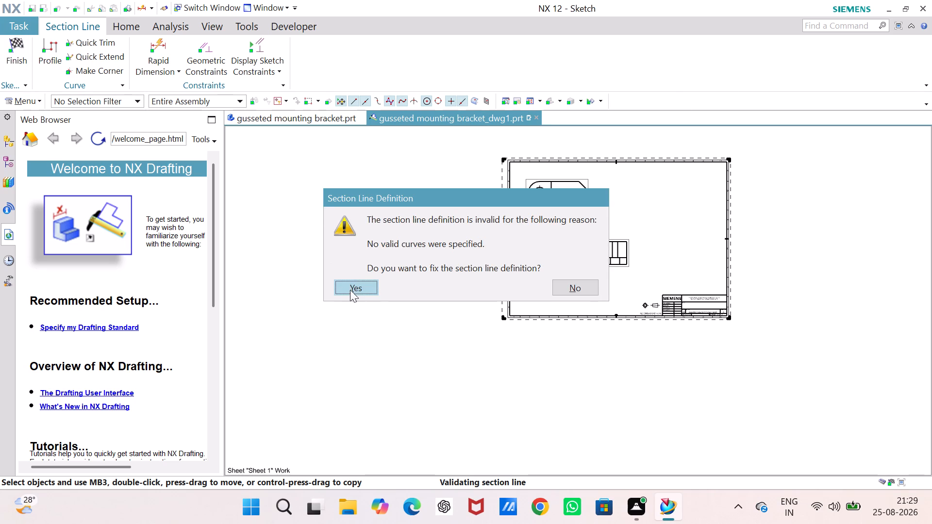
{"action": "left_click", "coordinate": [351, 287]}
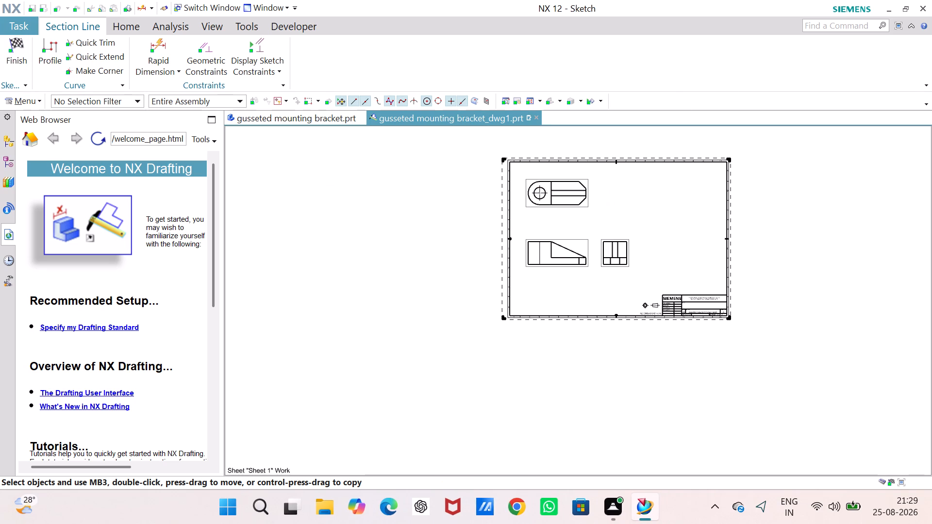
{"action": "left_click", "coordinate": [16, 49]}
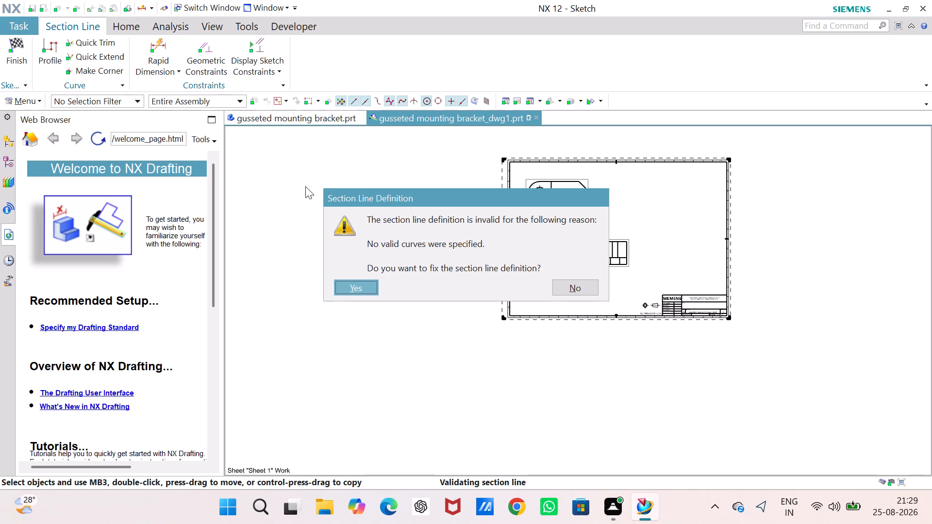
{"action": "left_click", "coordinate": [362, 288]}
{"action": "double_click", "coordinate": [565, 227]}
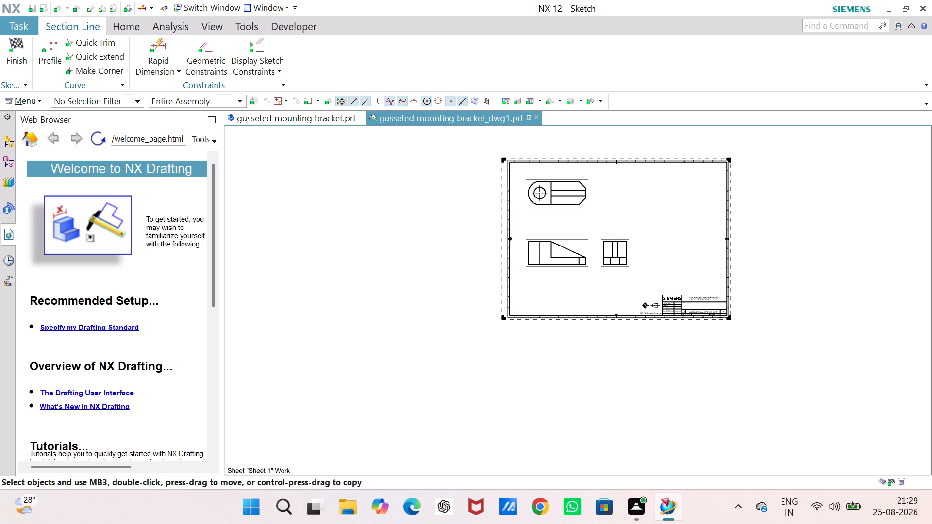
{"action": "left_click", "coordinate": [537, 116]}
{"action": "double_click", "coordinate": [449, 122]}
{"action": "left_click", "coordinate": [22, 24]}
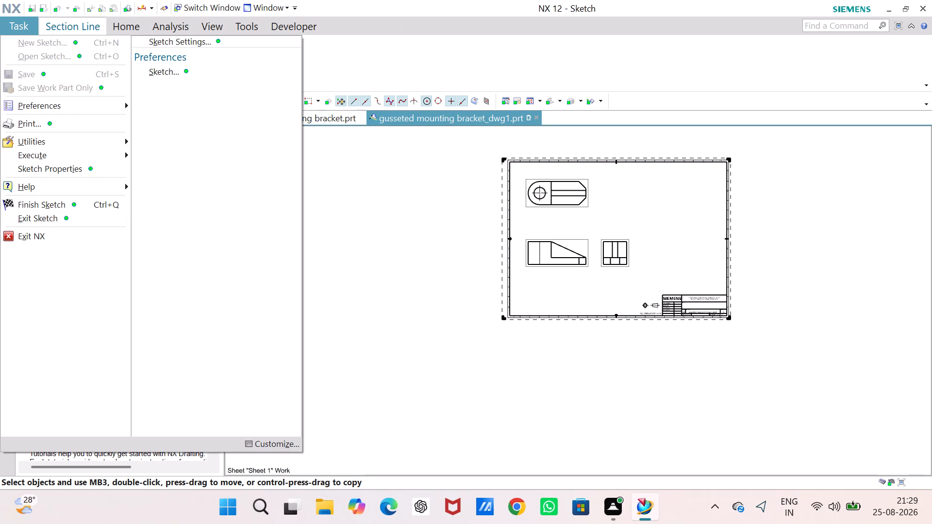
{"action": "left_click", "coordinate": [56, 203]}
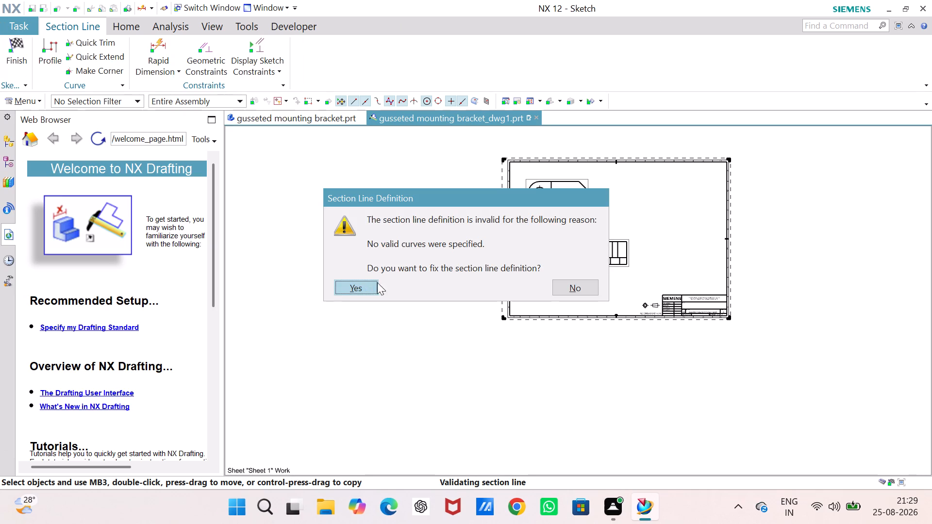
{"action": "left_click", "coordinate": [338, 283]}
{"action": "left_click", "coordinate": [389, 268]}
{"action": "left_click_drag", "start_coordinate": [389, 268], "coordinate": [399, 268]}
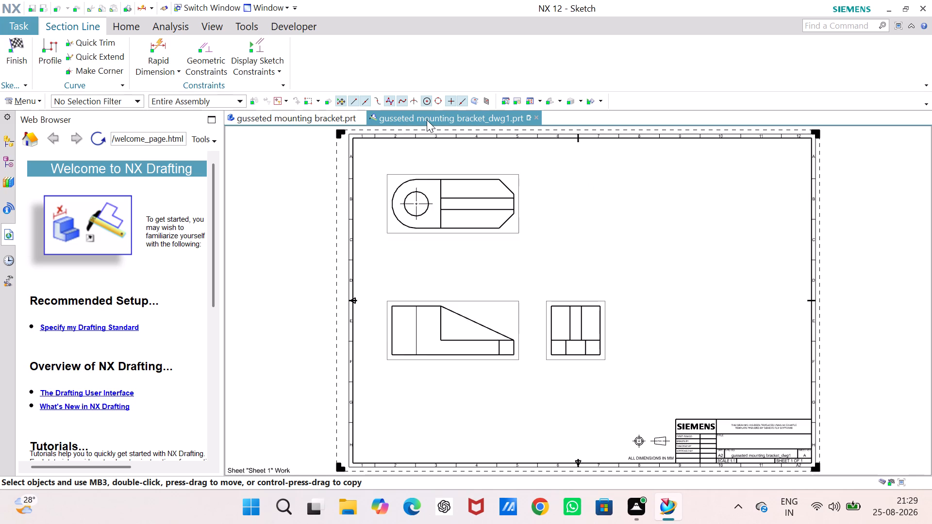
Switch to the gusseted mounting bracket part and examine the 3D model from another angle.
{"action": "left_click", "coordinate": [283, 118]}
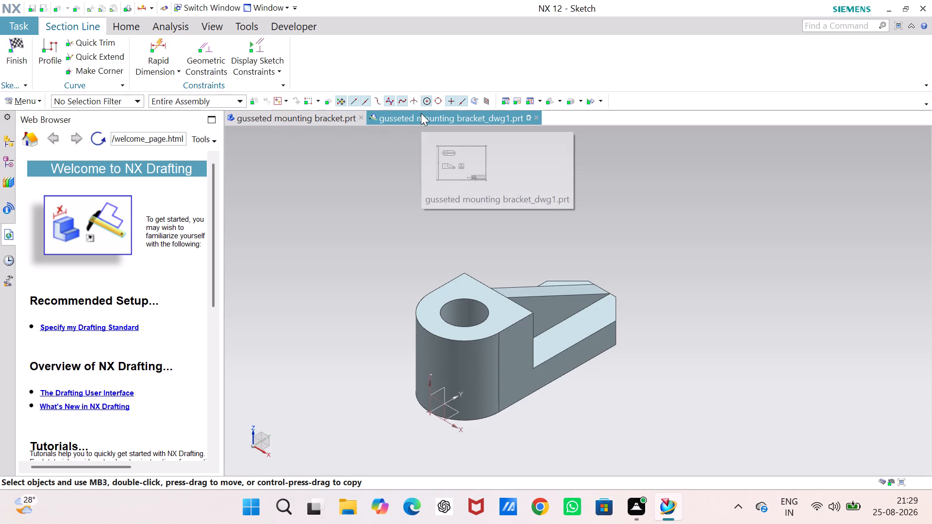
{"action": "left_click", "coordinate": [380, 228]}
{"action": "middle_click_drag", "start_coordinate": [420, 301], "coordinate": [364, 302]}
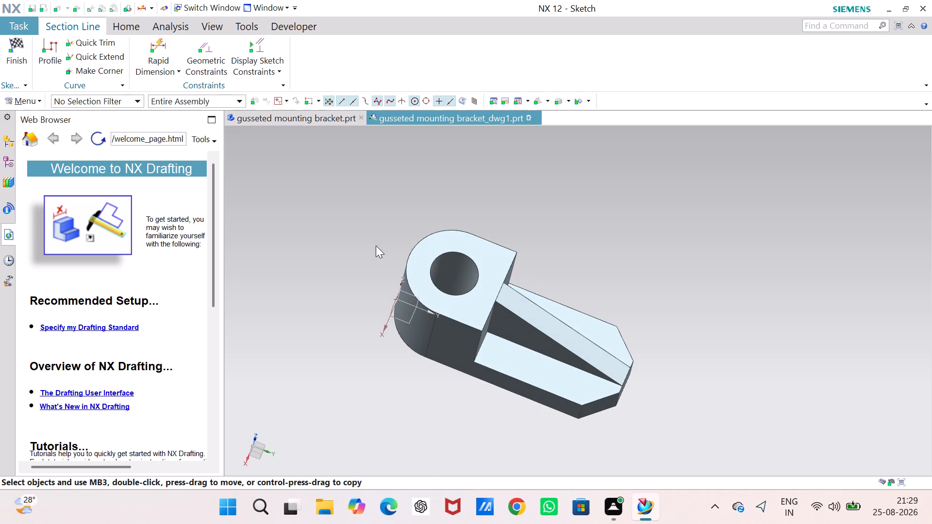
{"action": "right_click", "coordinate": [376, 246]}
{"action": "right_click", "coordinate": [366, 230]}
{"action": "right_click", "coordinate": [366, 230]}
{"action": "right_click", "coordinate": [366, 230]}
{"action": "right_click", "coordinate": [366, 230]}
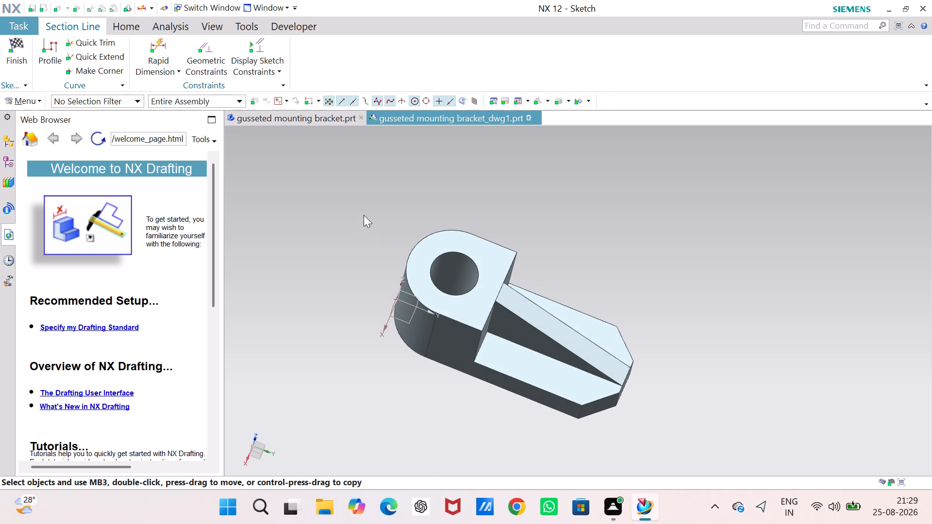
{"action": "key", "text": "Escape"}
{"action": "key", "text": "Escape"}
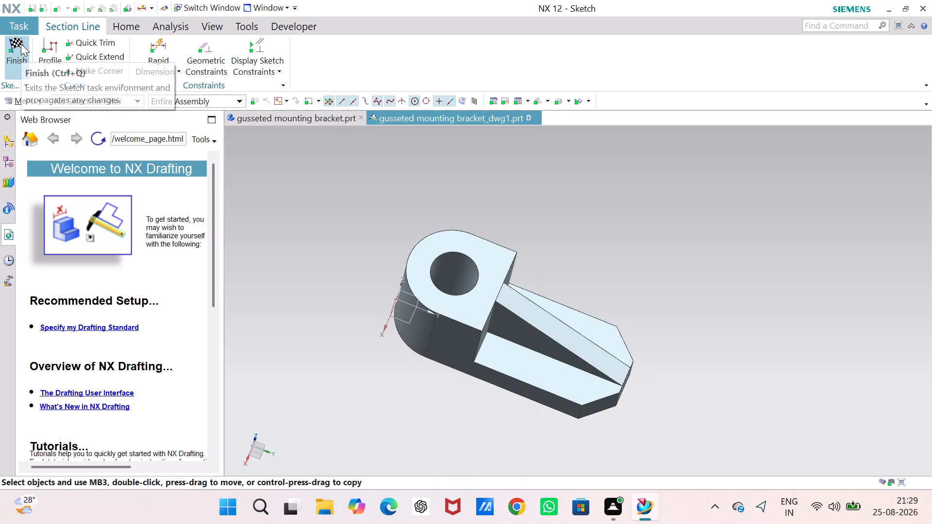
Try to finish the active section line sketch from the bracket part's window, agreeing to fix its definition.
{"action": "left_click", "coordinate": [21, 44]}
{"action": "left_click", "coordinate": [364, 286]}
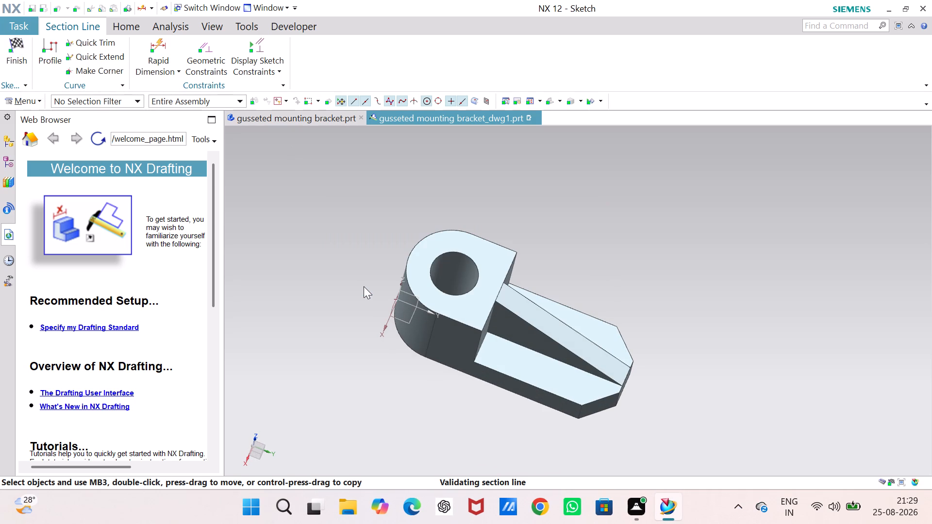
Return to the gusseted mounting bracket_dwg1 drawing.
{"action": "left_click", "coordinate": [405, 115]}
{"action": "scroll", "coordinate": [500, 252], "scroll_direction": "down", "scroll_amount": 1}
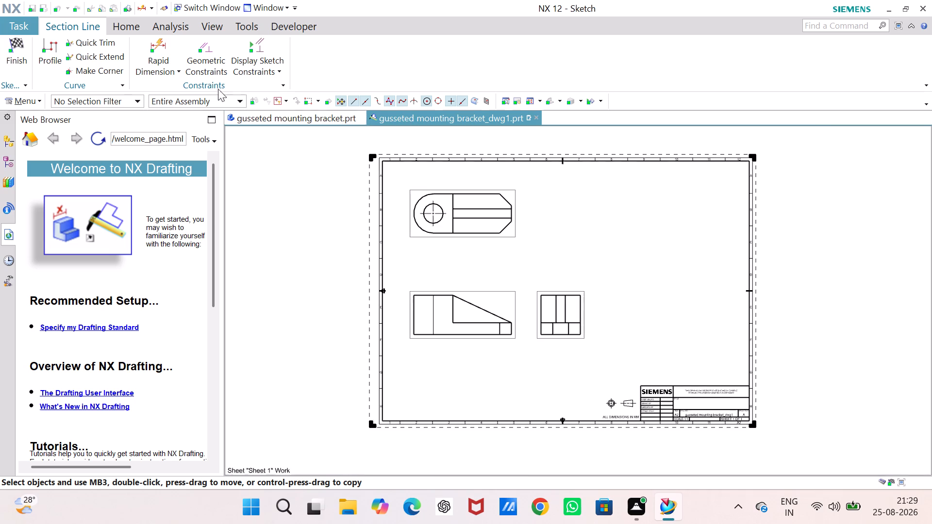
{"action": "scroll", "coordinate": [223, 85], "scroll_direction": "up", "scroll_amount": 2}
{"action": "scroll", "coordinate": [524, 349], "scroll_direction": "up", "scroll_amount": 2}
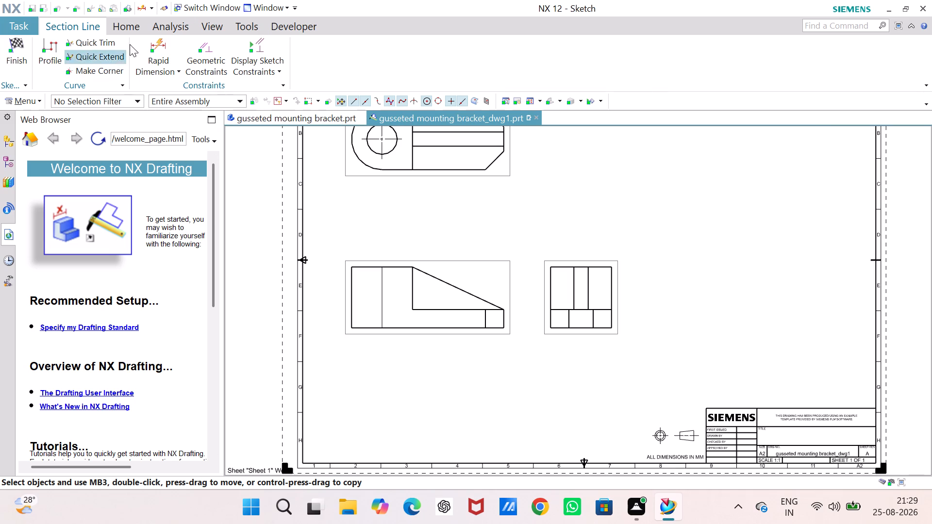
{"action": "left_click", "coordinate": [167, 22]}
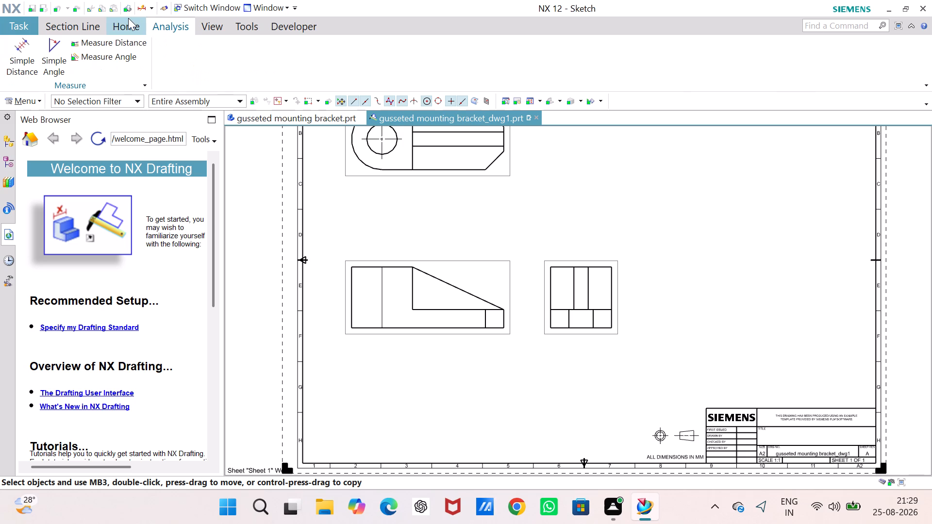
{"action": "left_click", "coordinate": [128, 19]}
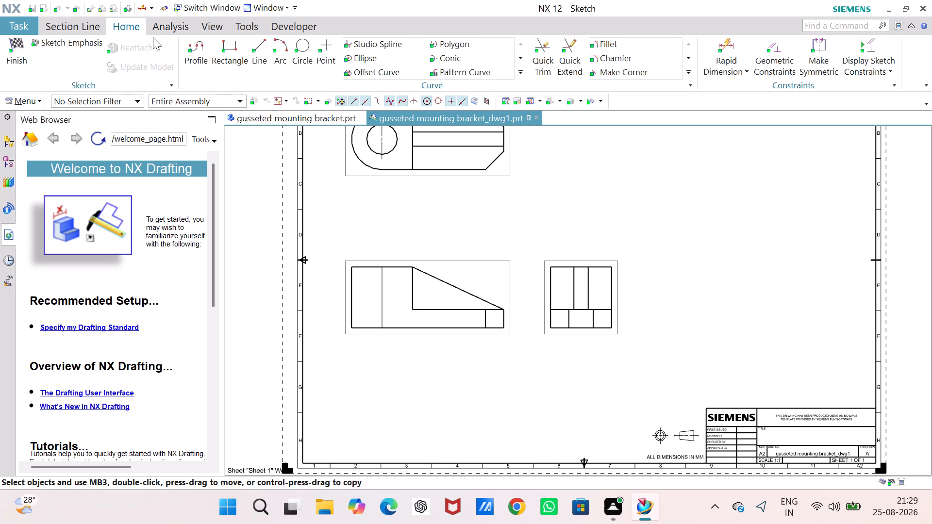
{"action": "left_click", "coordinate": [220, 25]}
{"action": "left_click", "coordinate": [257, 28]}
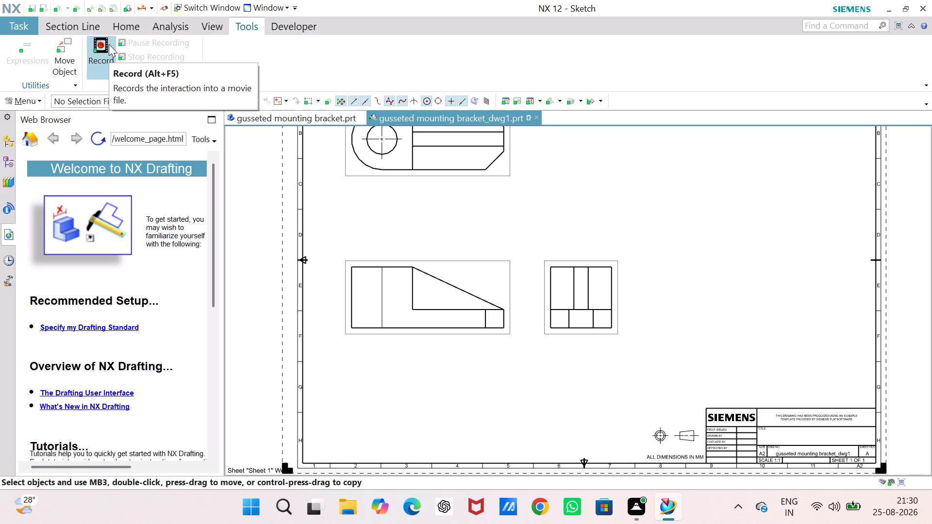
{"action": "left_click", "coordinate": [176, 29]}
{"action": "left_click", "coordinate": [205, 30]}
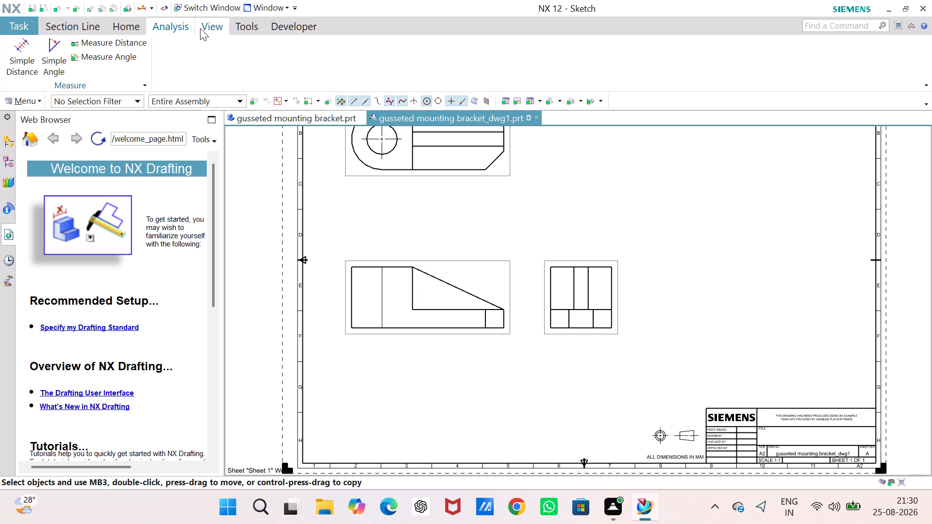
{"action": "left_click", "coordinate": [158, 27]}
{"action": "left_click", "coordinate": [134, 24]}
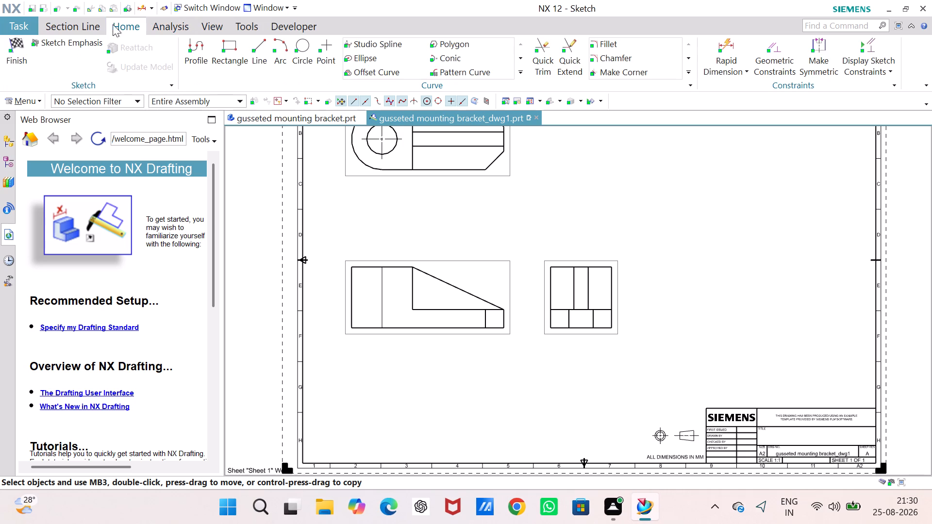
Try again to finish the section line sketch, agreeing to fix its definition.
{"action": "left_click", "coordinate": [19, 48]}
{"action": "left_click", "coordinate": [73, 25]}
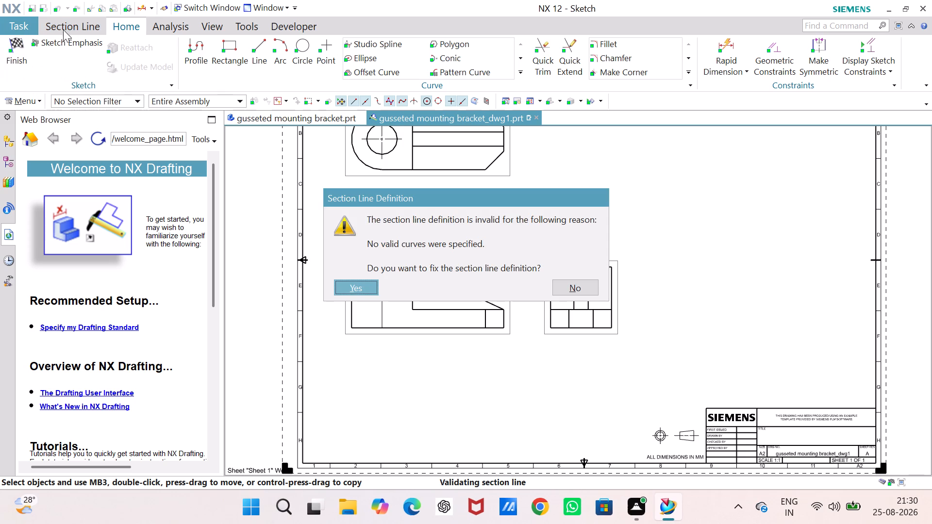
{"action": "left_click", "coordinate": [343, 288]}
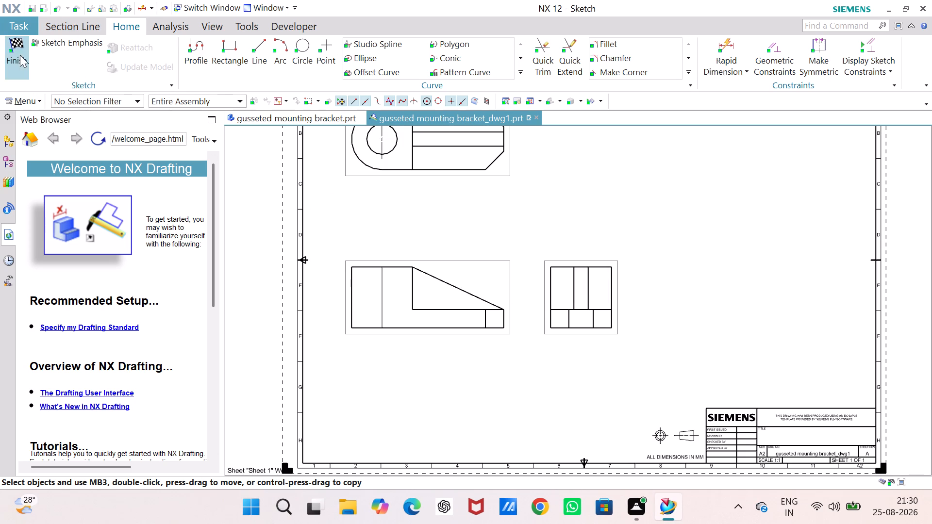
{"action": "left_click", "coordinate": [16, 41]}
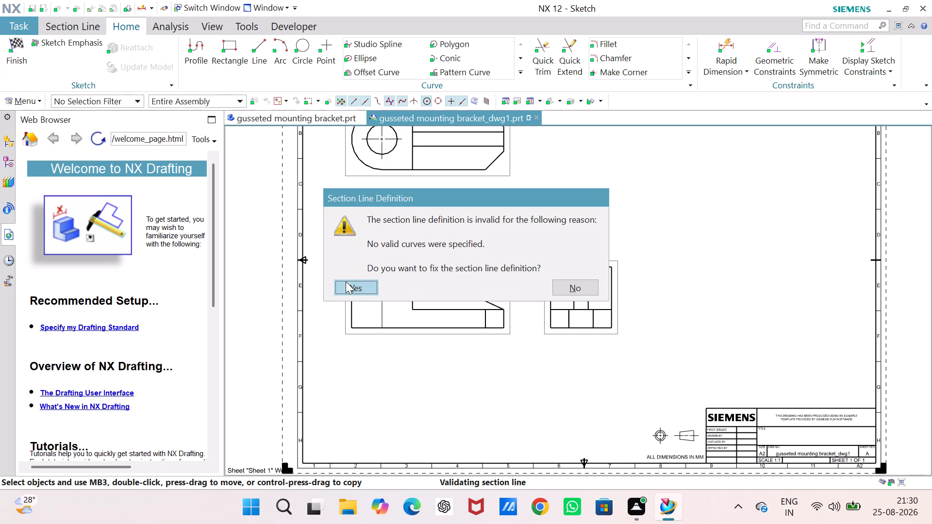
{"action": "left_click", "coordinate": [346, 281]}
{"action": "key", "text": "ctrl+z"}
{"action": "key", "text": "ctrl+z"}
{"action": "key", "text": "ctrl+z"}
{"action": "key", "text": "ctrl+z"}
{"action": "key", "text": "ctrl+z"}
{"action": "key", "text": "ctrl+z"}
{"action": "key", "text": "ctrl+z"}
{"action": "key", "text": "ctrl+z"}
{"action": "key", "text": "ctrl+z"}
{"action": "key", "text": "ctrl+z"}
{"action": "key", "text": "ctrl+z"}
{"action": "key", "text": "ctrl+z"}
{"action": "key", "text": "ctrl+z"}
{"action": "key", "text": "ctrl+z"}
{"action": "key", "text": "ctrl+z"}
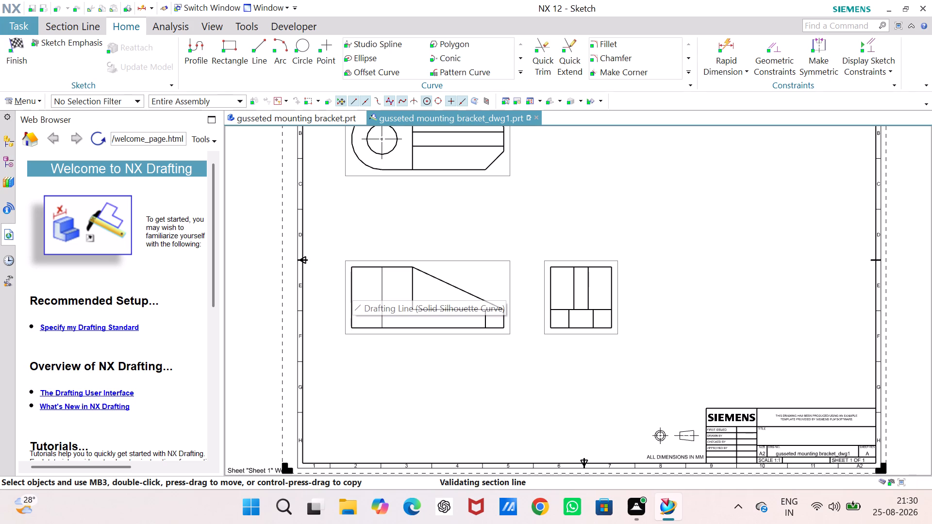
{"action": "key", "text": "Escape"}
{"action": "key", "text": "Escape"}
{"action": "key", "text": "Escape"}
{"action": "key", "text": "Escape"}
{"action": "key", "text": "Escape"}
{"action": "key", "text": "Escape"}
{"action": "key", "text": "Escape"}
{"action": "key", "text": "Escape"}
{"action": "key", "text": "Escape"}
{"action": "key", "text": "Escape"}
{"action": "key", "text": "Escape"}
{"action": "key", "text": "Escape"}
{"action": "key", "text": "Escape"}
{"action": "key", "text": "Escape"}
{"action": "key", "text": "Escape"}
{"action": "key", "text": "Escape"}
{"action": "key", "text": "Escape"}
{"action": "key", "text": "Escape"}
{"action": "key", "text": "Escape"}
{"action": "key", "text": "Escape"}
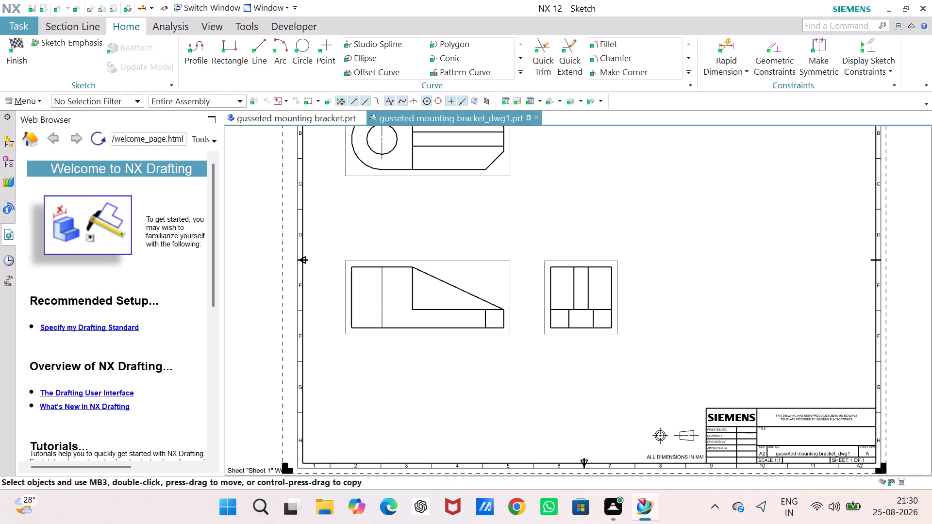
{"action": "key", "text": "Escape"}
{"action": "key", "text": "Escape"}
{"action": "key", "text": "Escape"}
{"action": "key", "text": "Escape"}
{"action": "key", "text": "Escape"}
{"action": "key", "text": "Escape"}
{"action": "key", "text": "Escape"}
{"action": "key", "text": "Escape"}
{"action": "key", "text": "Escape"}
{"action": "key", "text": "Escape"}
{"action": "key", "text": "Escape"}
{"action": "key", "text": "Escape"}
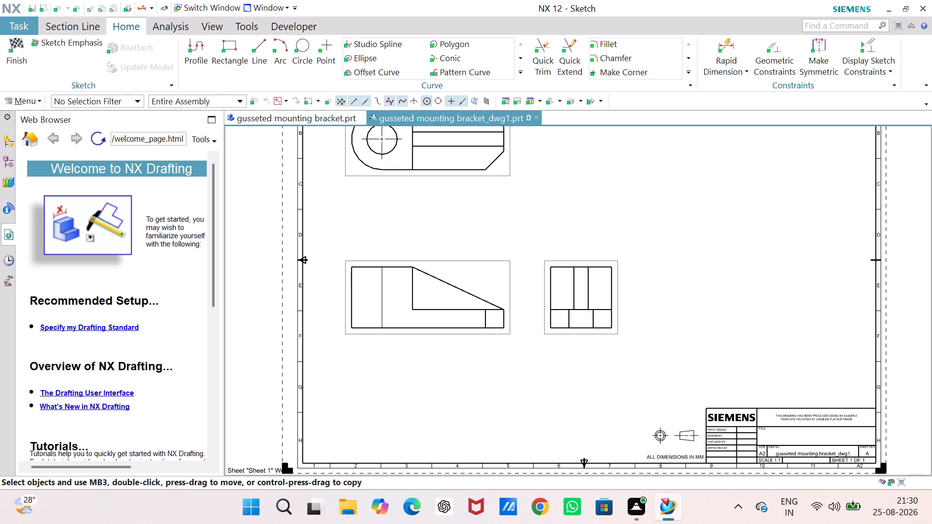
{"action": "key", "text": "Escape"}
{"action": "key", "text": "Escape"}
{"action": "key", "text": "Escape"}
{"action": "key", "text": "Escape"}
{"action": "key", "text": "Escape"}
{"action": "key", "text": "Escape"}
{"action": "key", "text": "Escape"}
Finish the section line sketch, declining to fix the section line definition.
{"action": "scroll", "coordinate": [163, 83], "scroll_direction": "up", "scroll_amount": 1}
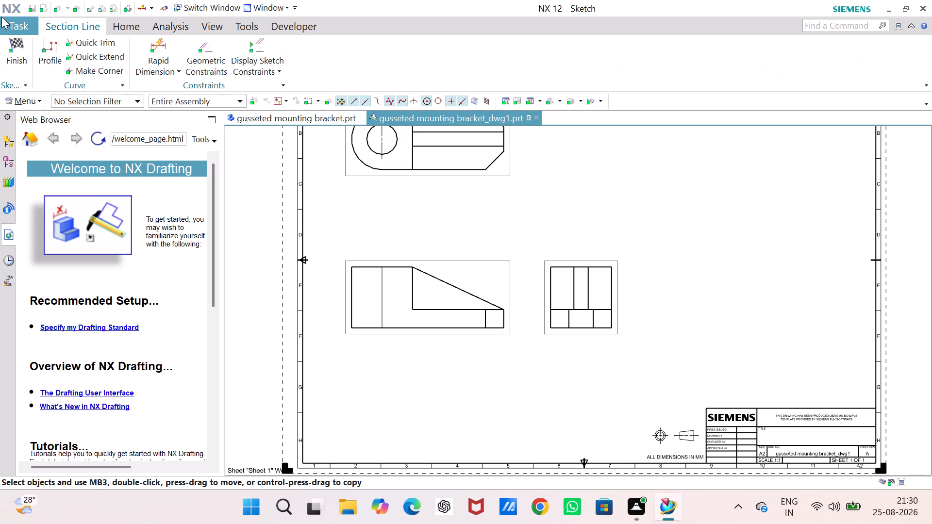
{"action": "left_click", "coordinate": [12, 49]}
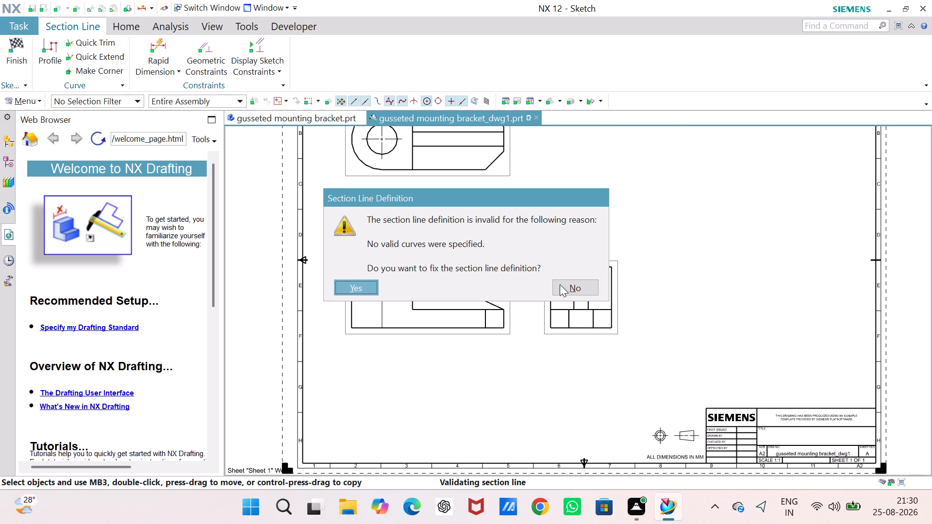
{"action": "left_click", "coordinate": [564, 287]}
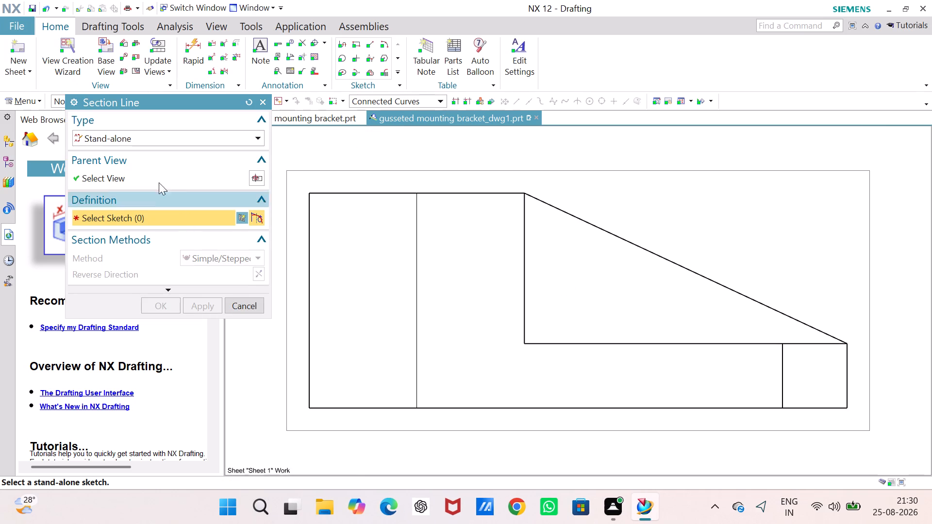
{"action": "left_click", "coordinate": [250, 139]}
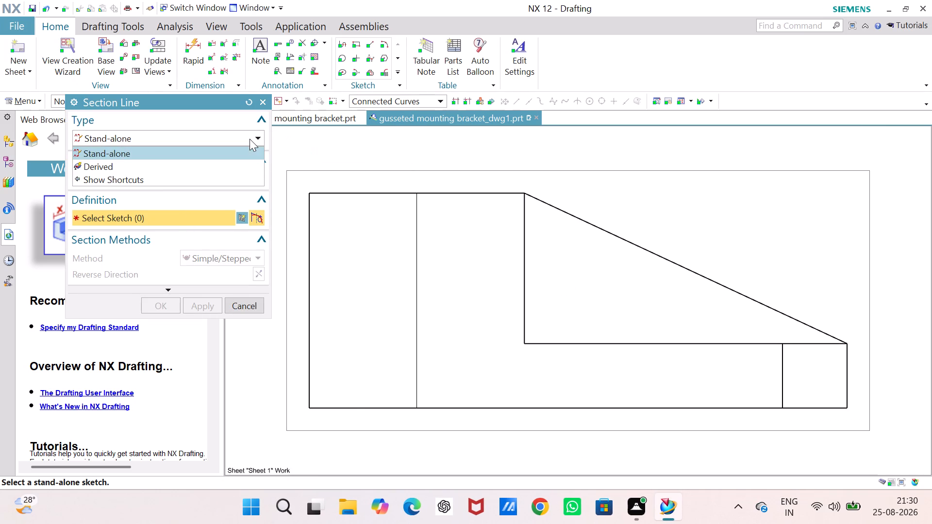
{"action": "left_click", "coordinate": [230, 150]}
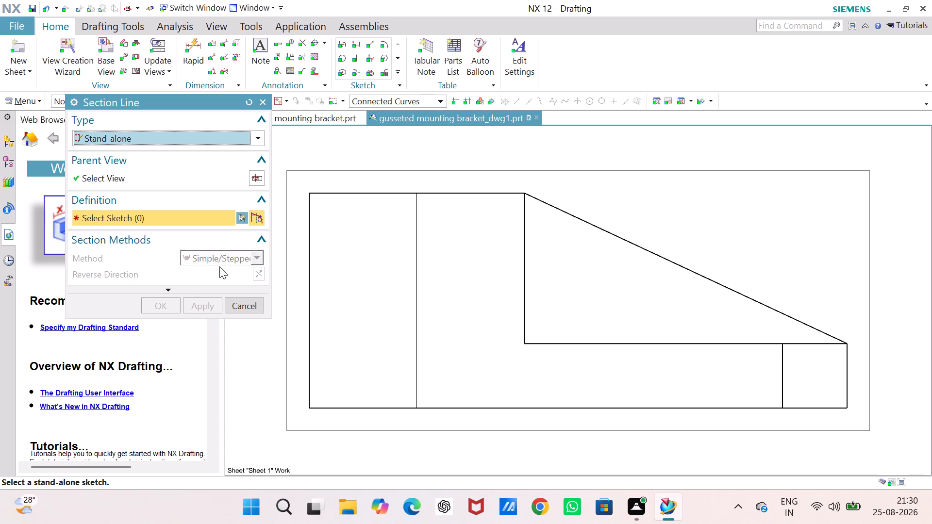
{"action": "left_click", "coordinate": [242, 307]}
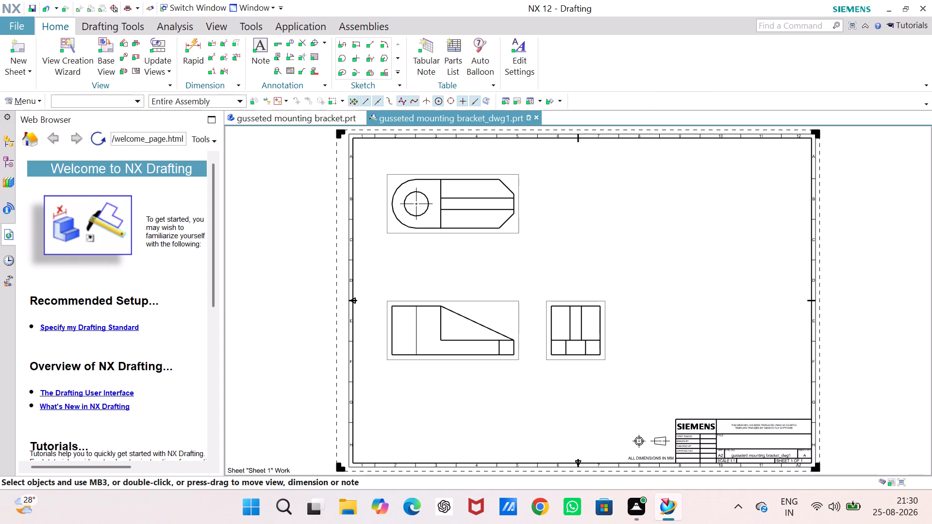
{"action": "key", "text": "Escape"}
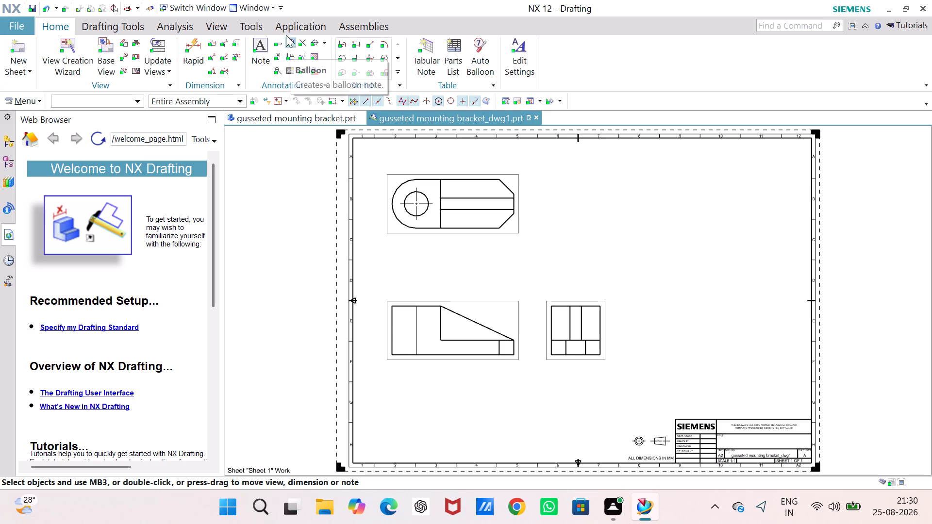
Add rapid dimensions for the base view's overall height and its overall length along the bottom edge.
{"action": "left_click", "coordinate": [193, 46]}
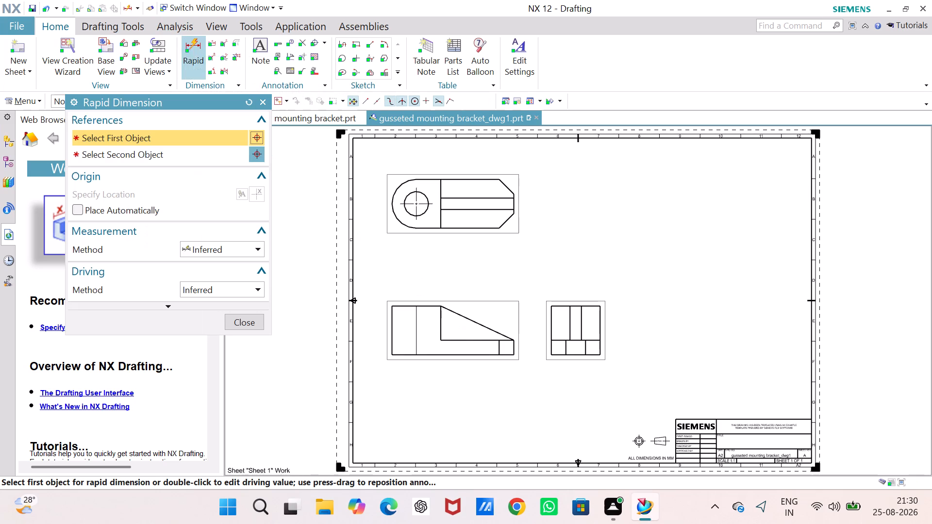
{"action": "scroll", "coordinate": [401, 353], "scroll_direction": "up", "scroll_amount": 2}
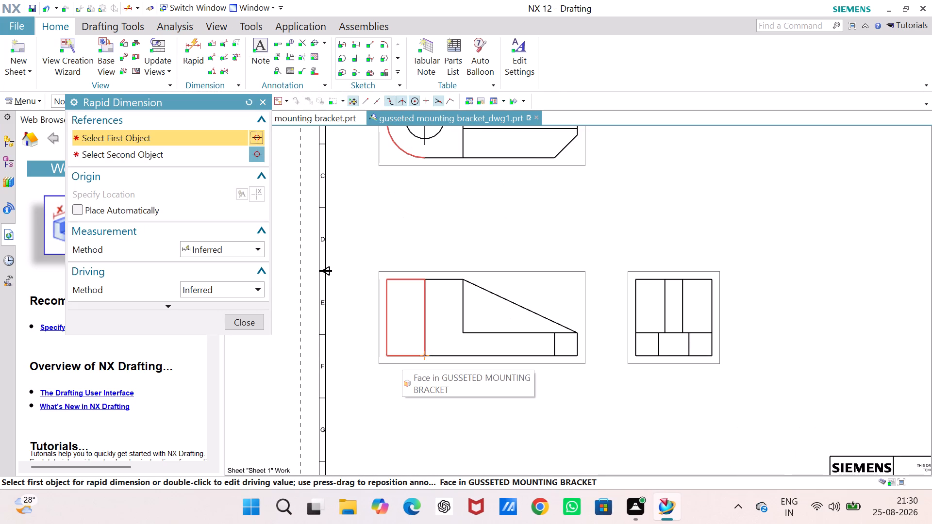
{"action": "left_click", "coordinate": [386, 330]}
{"action": "left_click", "coordinate": [368, 327]}
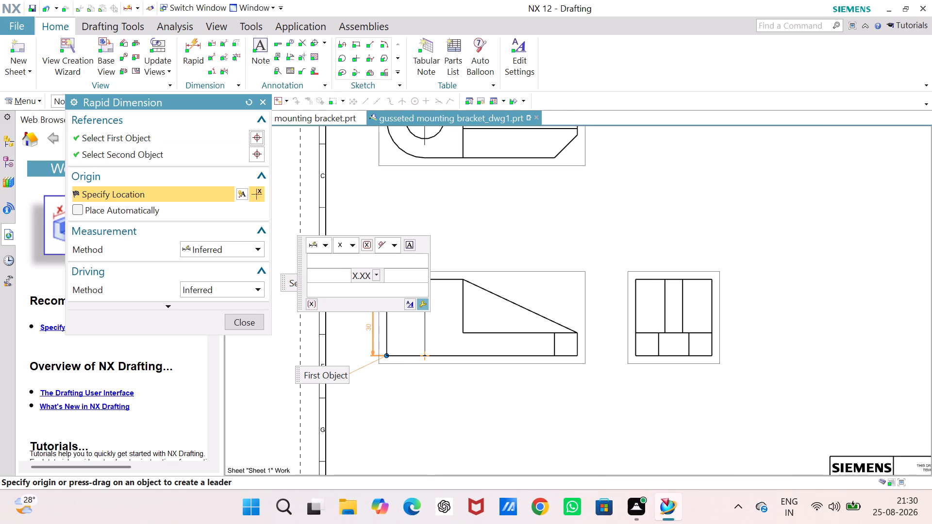
{"action": "left_click", "coordinate": [388, 355]}
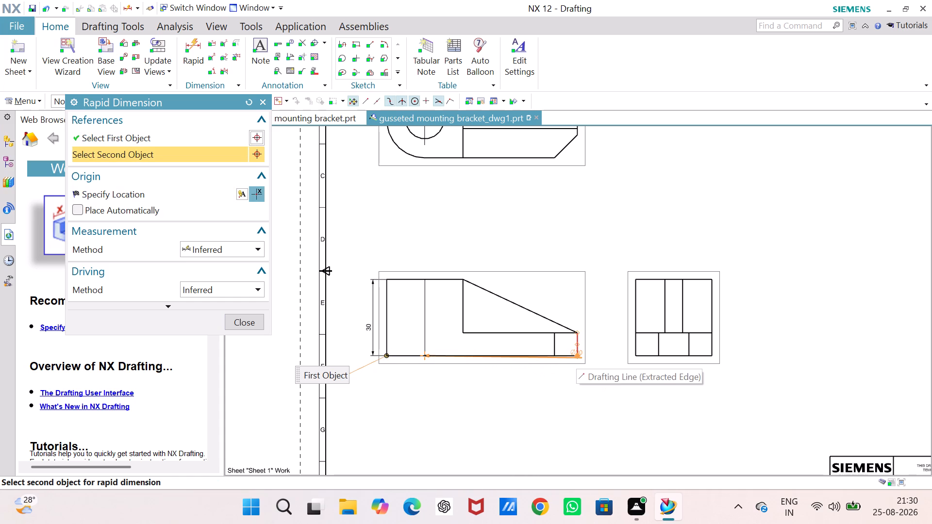
{"action": "left_click", "coordinate": [576, 352]}
{"action": "left_click", "coordinate": [457, 377]}
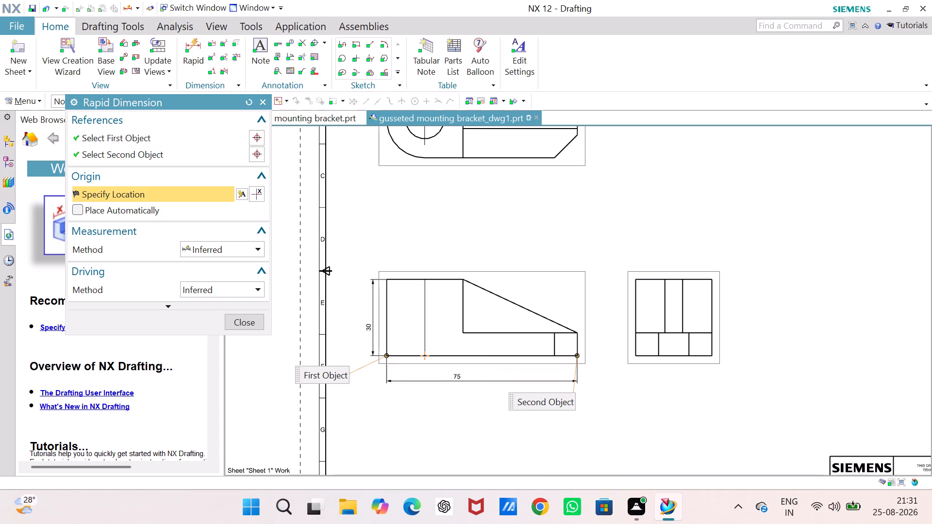
Dimension the length of the base view's flat top edge, placing the dimension above the view.
{"action": "left_click", "coordinate": [388, 280]}
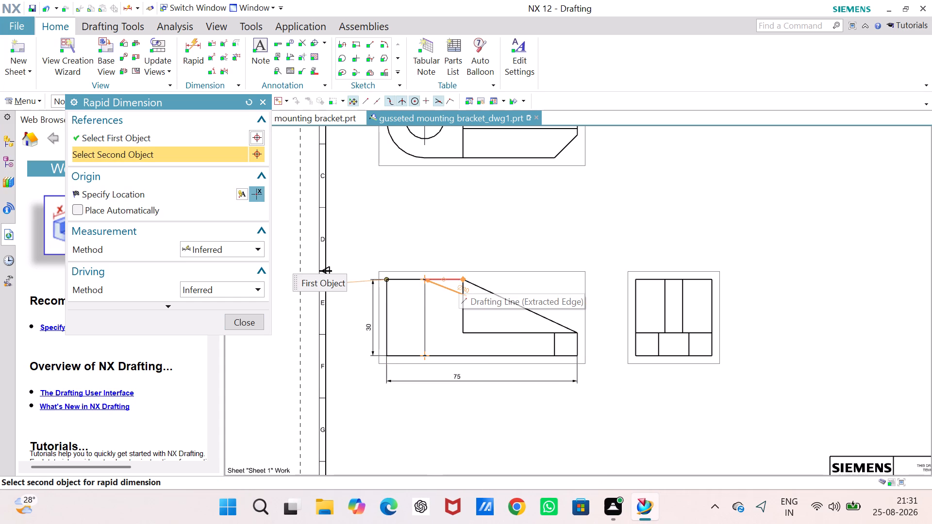
{"action": "left_click", "coordinate": [463, 278]}
{"action": "left_click", "coordinate": [421, 258]}
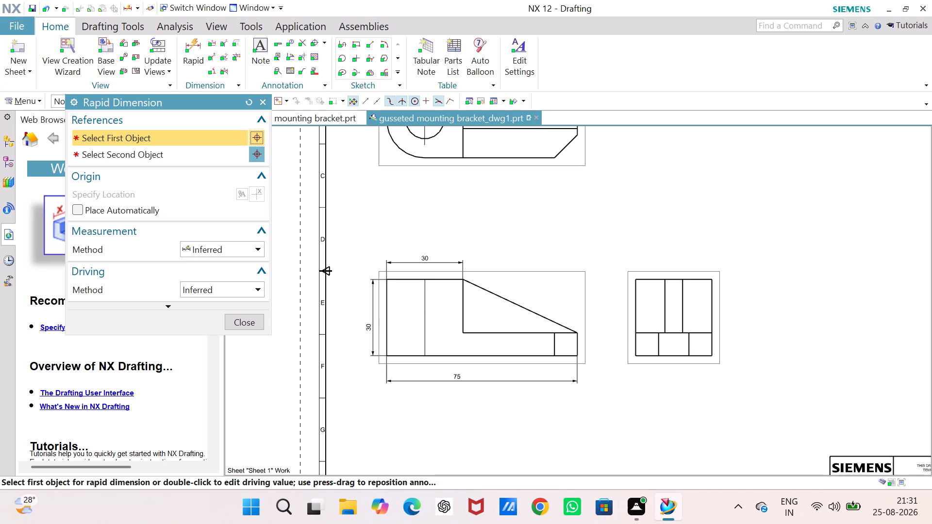
Dimension the side view's overall width, placing the dimension below the view.
{"action": "left_click", "coordinate": [639, 336]}
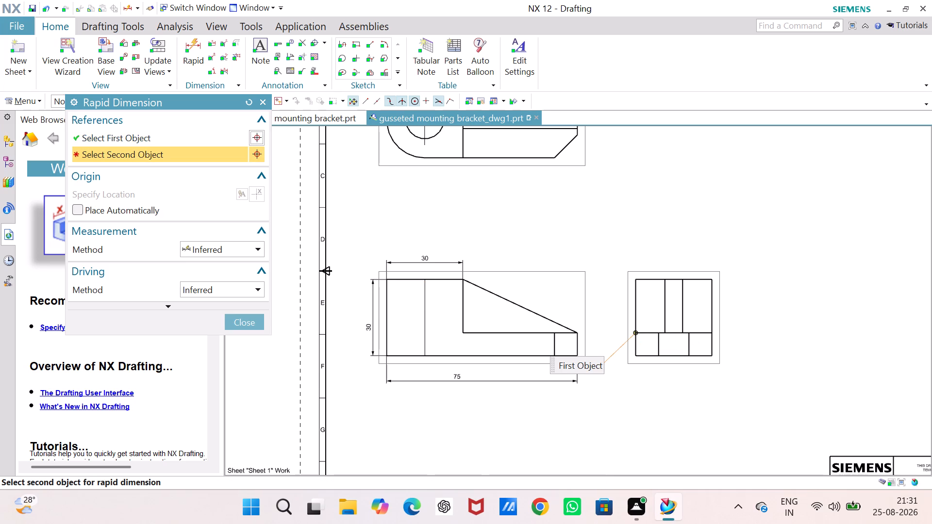
{"action": "left_click", "coordinate": [710, 332]}
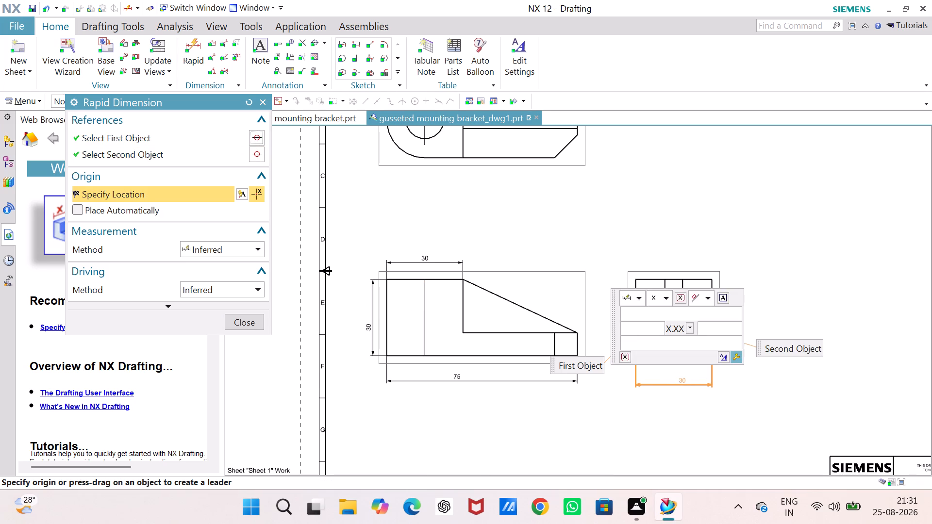
{"action": "left_click", "coordinate": [681, 380]}
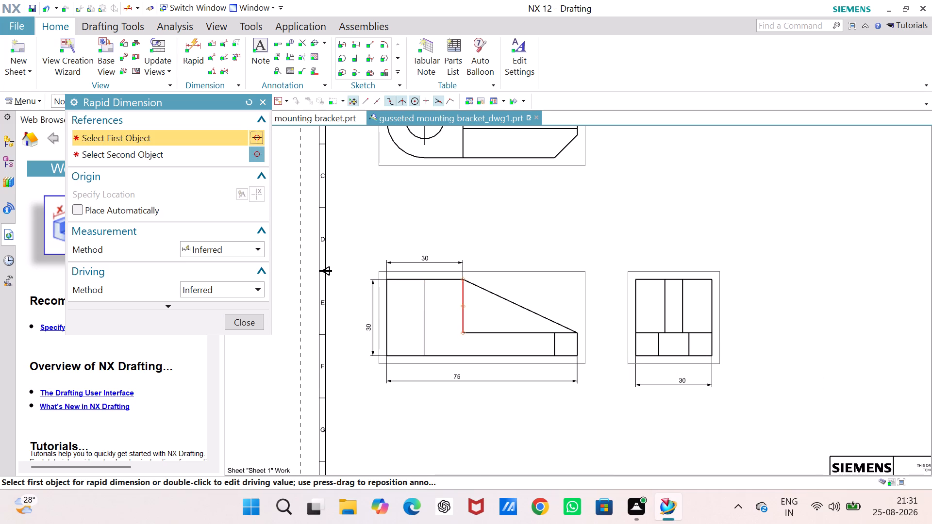
Dimension the vertical leg of the lower corner chamfer in the top view, placing it beside the chamfered end.
{"action": "scroll", "coordinate": [467, 284], "scroll_direction": "up", "scroll_amount": 1}
{"action": "scroll", "coordinate": [458, 228], "scroll_direction": "down", "scroll_amount": 3}
{"action": "scroll", "coordinate": [457, 163], "scroll_direction": "down", "scroll_amount": 3}
{"action": "scroll", "coordinate": [457, 162], "scroll_direction": "up", "scroll_amount": 2}
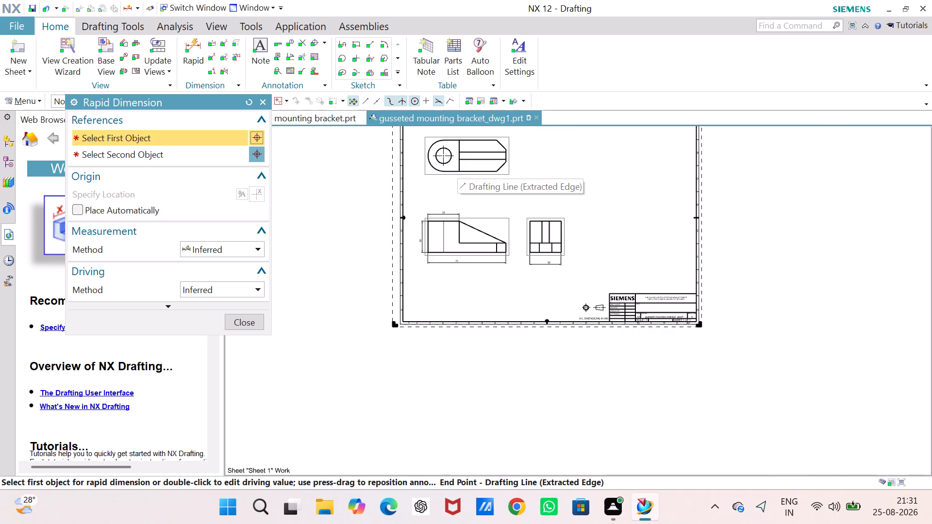
{"action": "scroll", "coordinate": [566, 156], "scroll_direction": "up", "scroll_amount": 2}
{"action": "scroll", "coordinate": [477, 154], "scroll_direction": "up", "scroll_amount": 2}
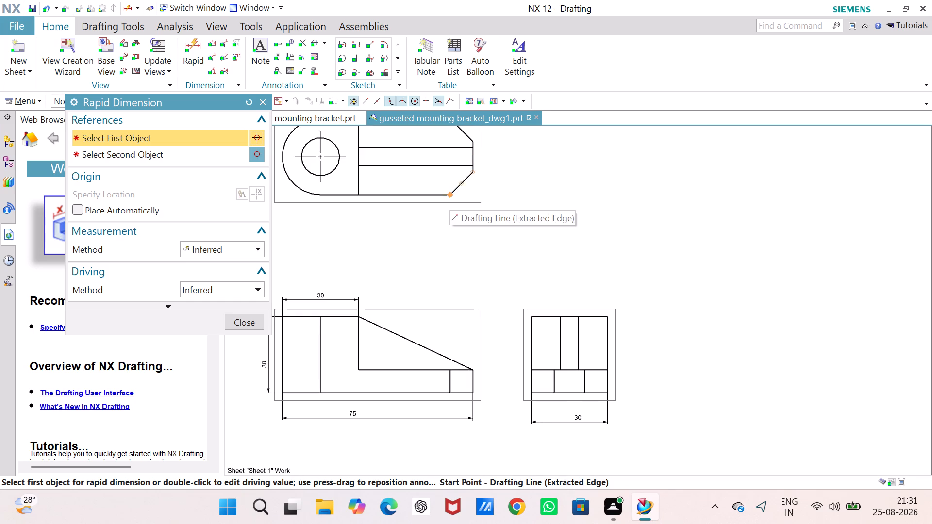
{"action": "left_click", "coordinate": [449, 193]}
{"action": "left_click", "coordinate": [473, 171]}
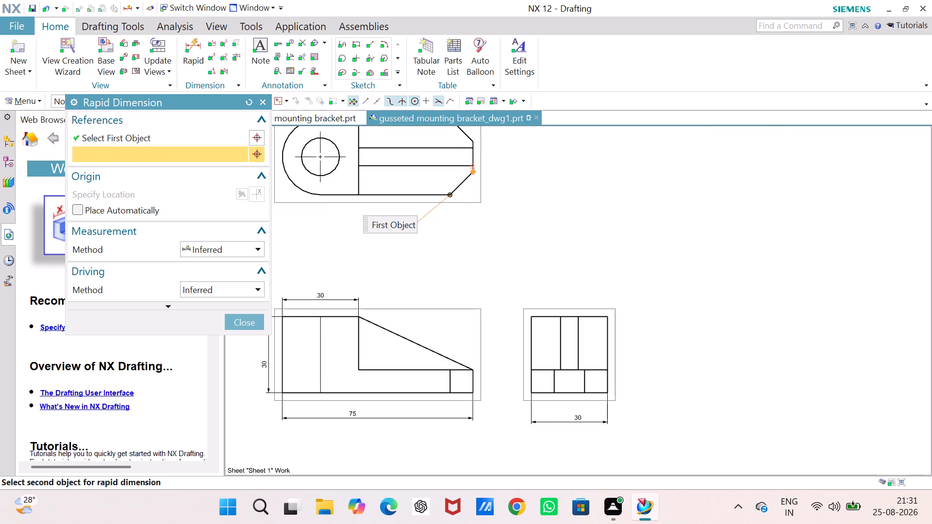
{"action": "left_click", "coordinate": [490, 186]}
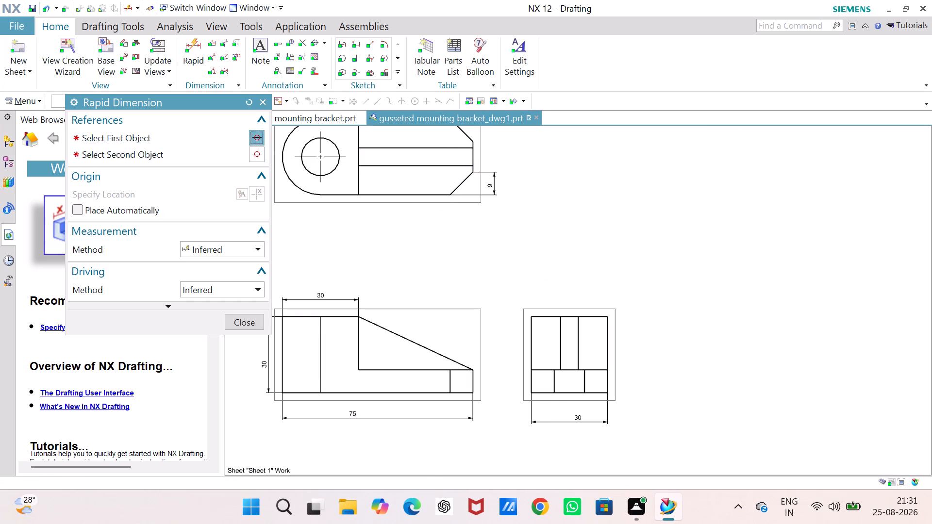
Dimension the vertical leg of the upper corner chamfer in the top view, placing it beside the chamfered end.
{"action": "scroll", "coordinate": [460, 163], "scroll_direction": "down", "scroll_amount": 3}
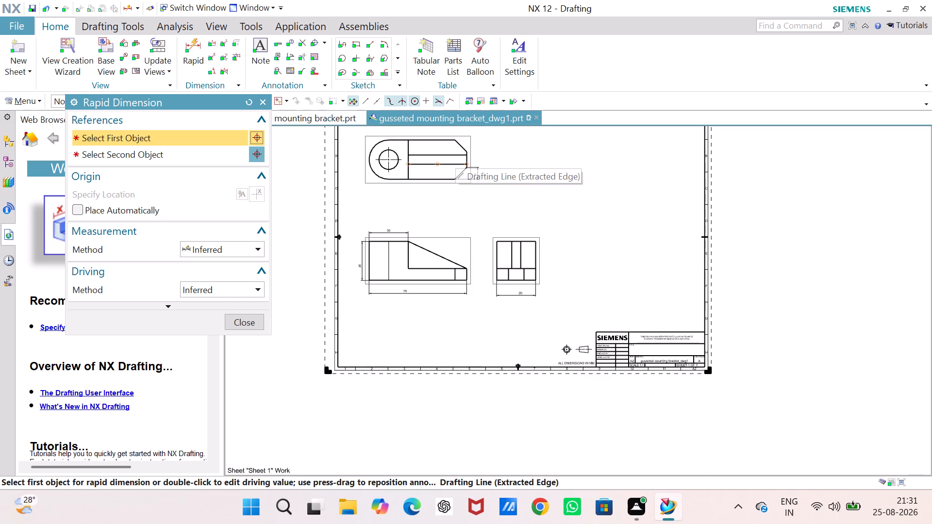
{"action": "scroll", "coordinate": [455, 149], "scroll_direction": "up", "scroll_amount": 6}
{"action": "scroll", "coordinate": [455, 149], "scroll_direction": "down", "scroll_amount": 8}
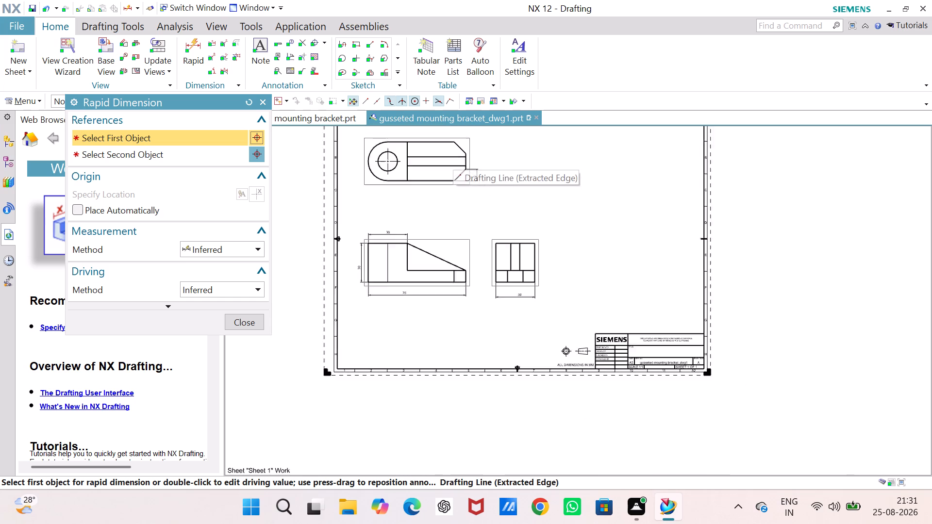
{"action": "scroll", "coordinate": [453, 145], "scroll_direction": "up", "scroll_amount": 5}
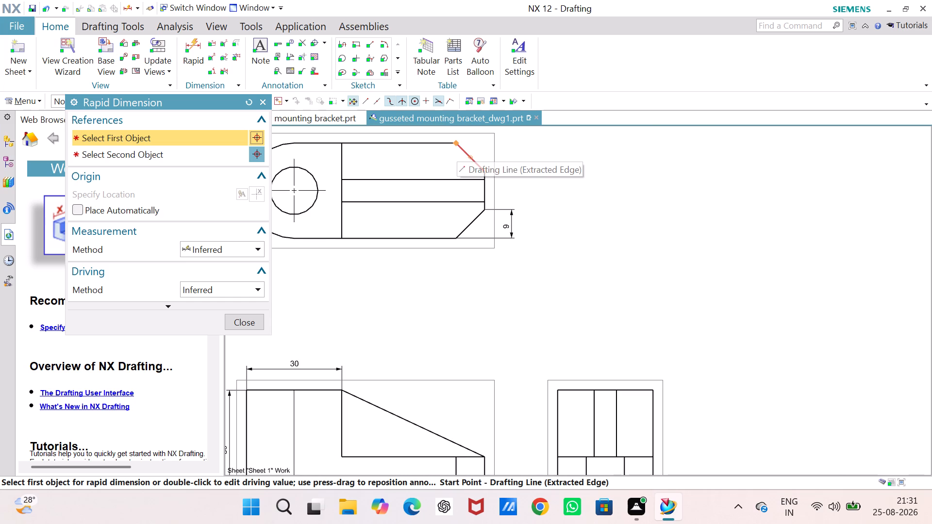
{"action": "left_click", "coordinate": [457, 143]}
{"action": "left_click", "coordinate": [483, 170]}
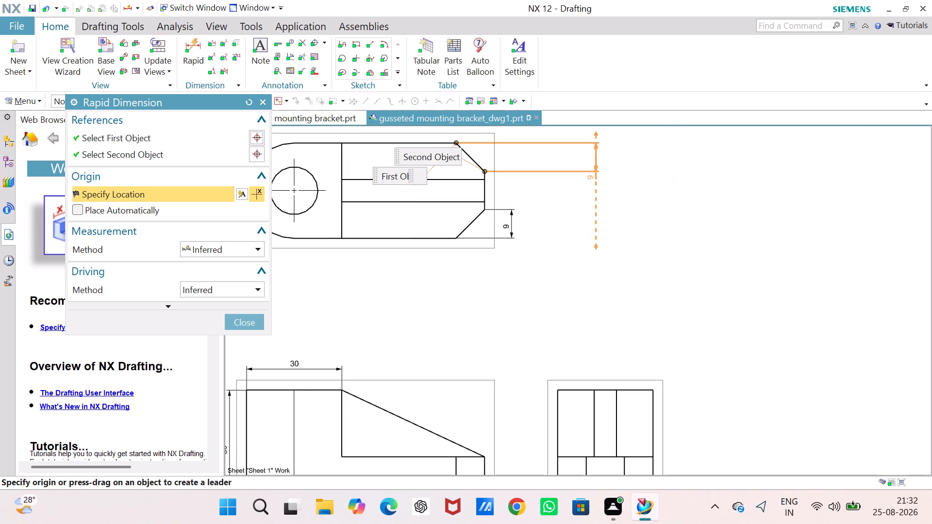
{"action": "left_click", "coordinate": [514, 161]}
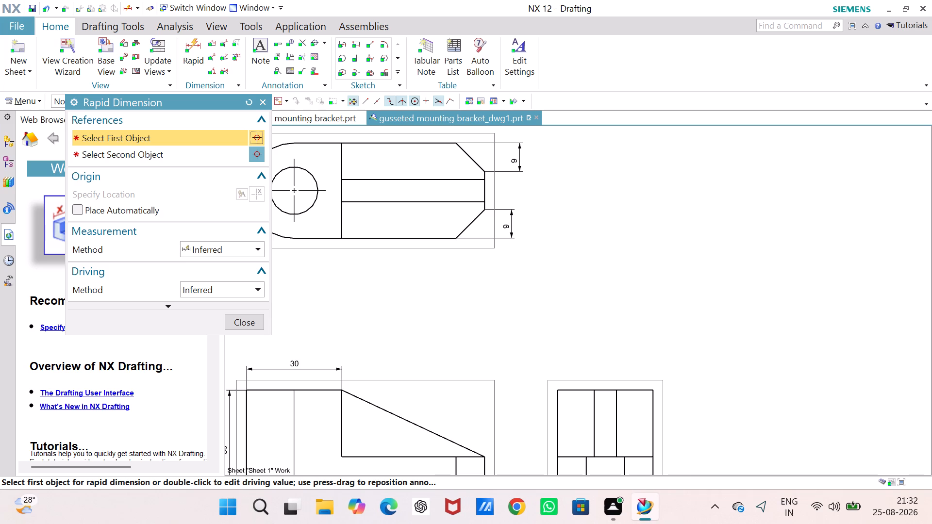
Dimension the hole's diameter in the top view, placing the text outside the rounded end.
{"action": "scroll", "coordinate": [356, 229], "scroll_direction": "up", "scroll_amount": 2}
{"action": "scroll", "coordinate": [340, 229], "scroll_direction": "down", "scroll_amount": 6}
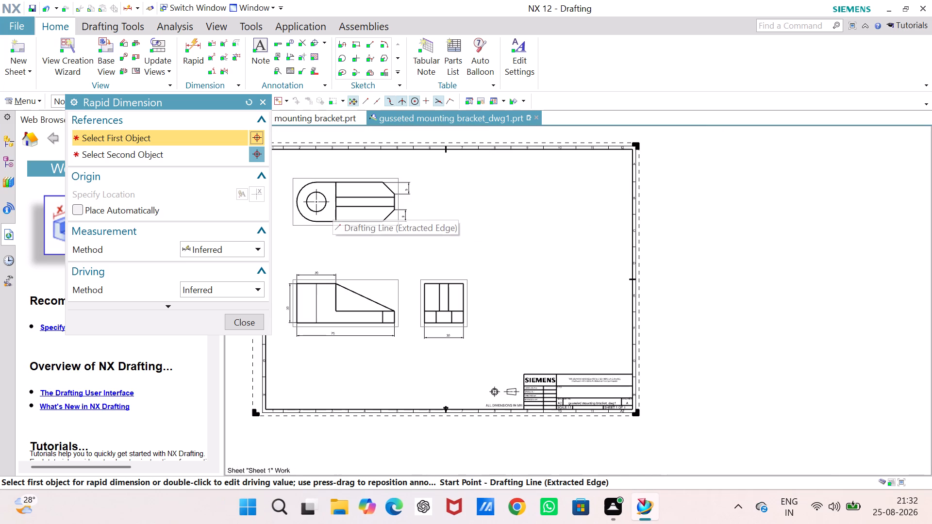
{"action": "middle_click_drag", "start_coordinate": [326, 214], "coordinate": [364, 222]}
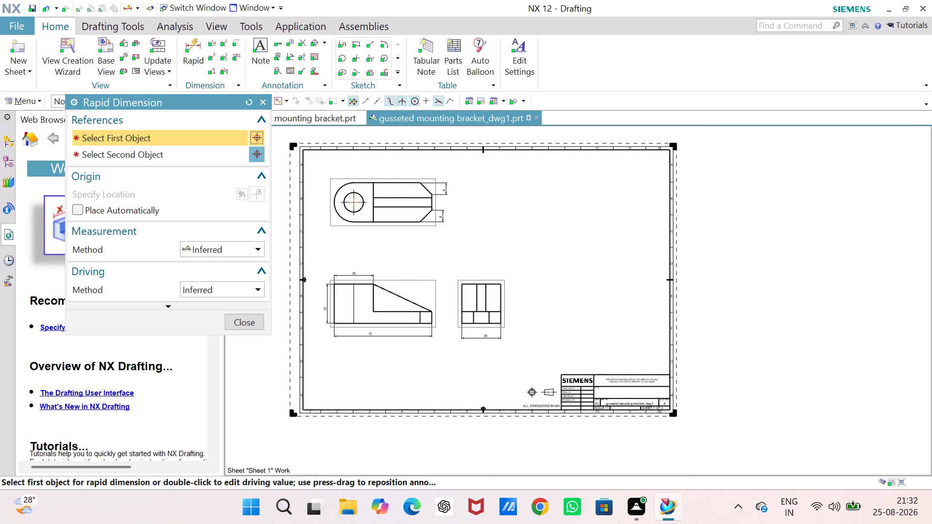
{"action": "middle_click_drag", "start_coordinate": [364, 222], "coordinate": [417, 253]}
{"action": "scroll", "coordinate": [392, 218], "scroll_direction": "up", "scroll_amount": 5}
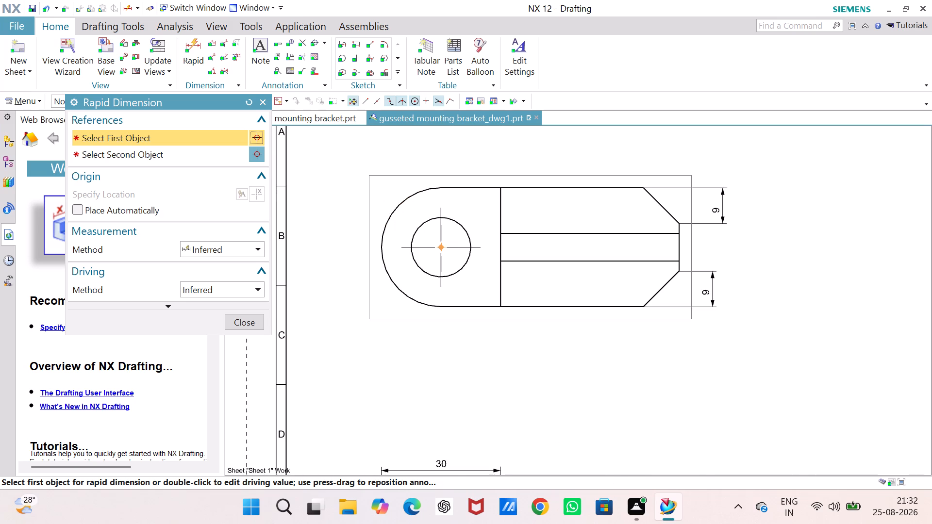
{"action": "left_click_drag", "start_coordinate": [426, 270], "coordinate": [421, 272]}
{"action": "left_click", "coordinate": [335, 319]}
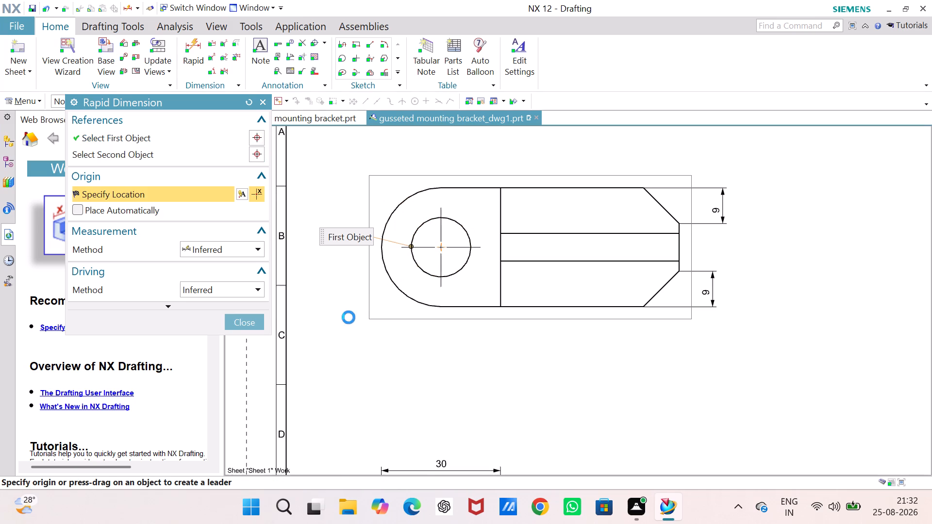
Dimension the rounded end's diameter in the top view, once horizontally below the view and once with a leader beside the arc.
{"action": "left_click", "coordinate": [410, 300]}
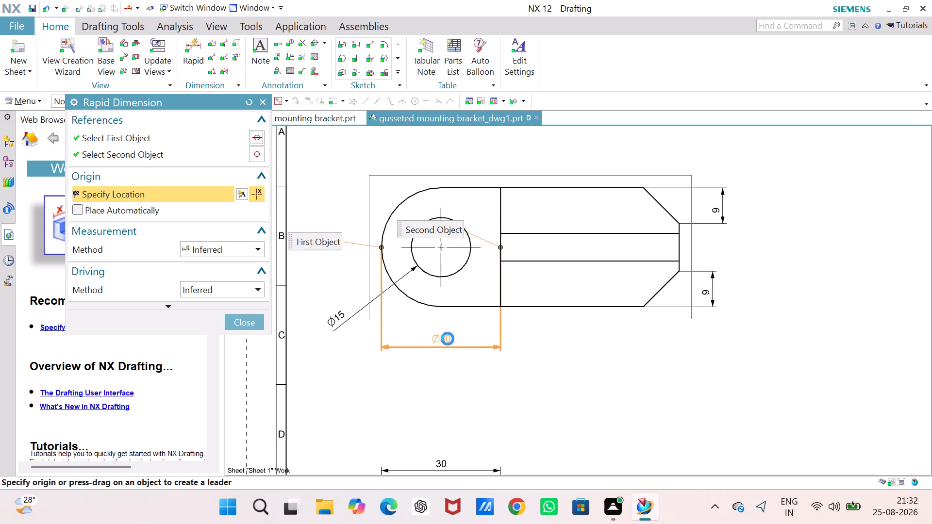
{"action": "left_click", "coordinate": [449, 339]}
{"action": "left_click", "coordinate": [403, 292]}
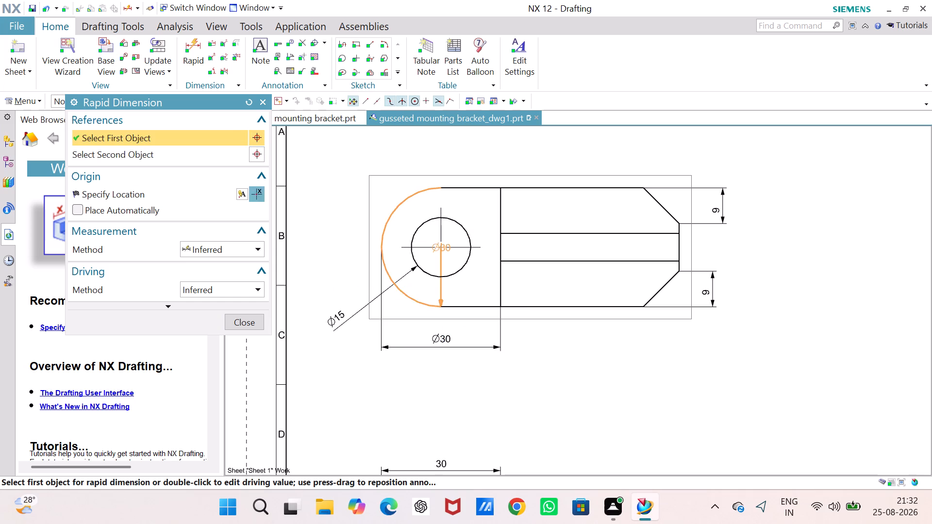
{"action": "left_click", "coordinate": [330, 284]}
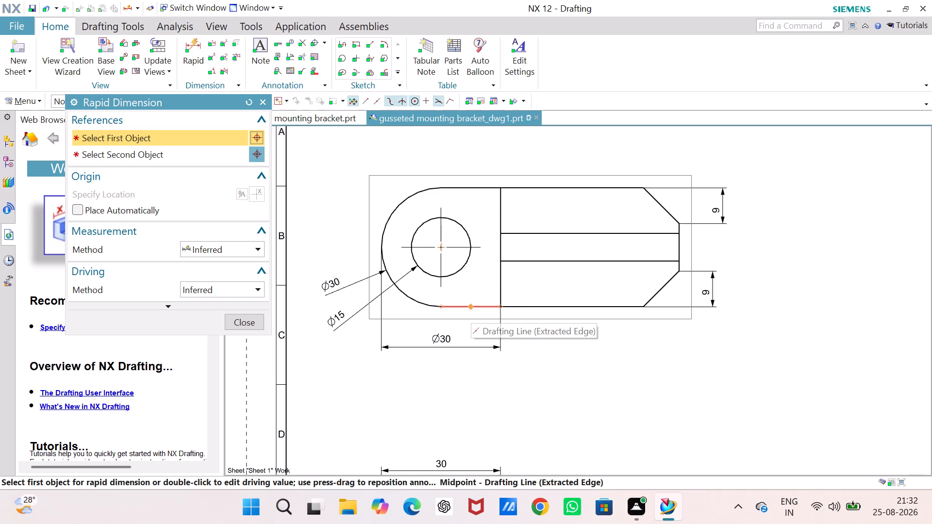
Dimension the top view's overall width between its two long parallel edges, placing it beyond the rounded end.
{"action": "left_click_drag", "start_coordinate": [465, 306], "coordinate": [464, 300]}
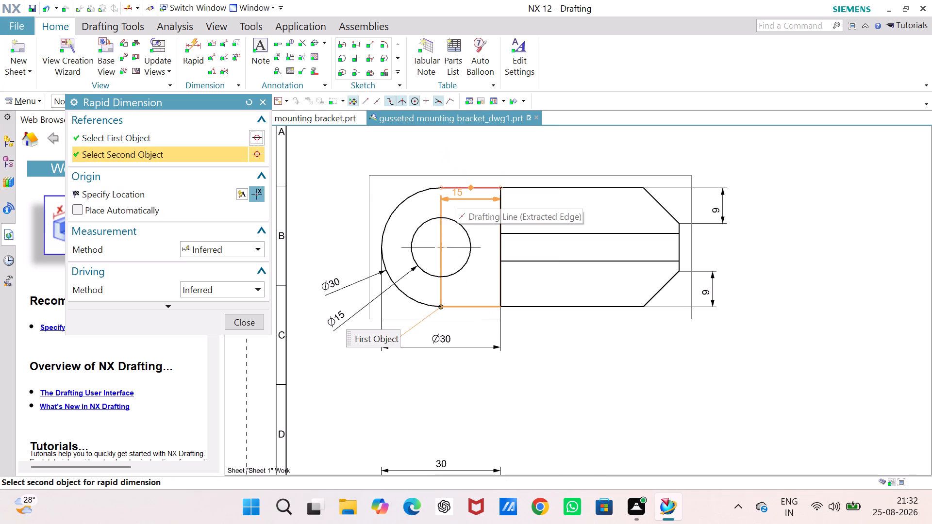
{"action": "left_click", "coordinate": [457, 187]}
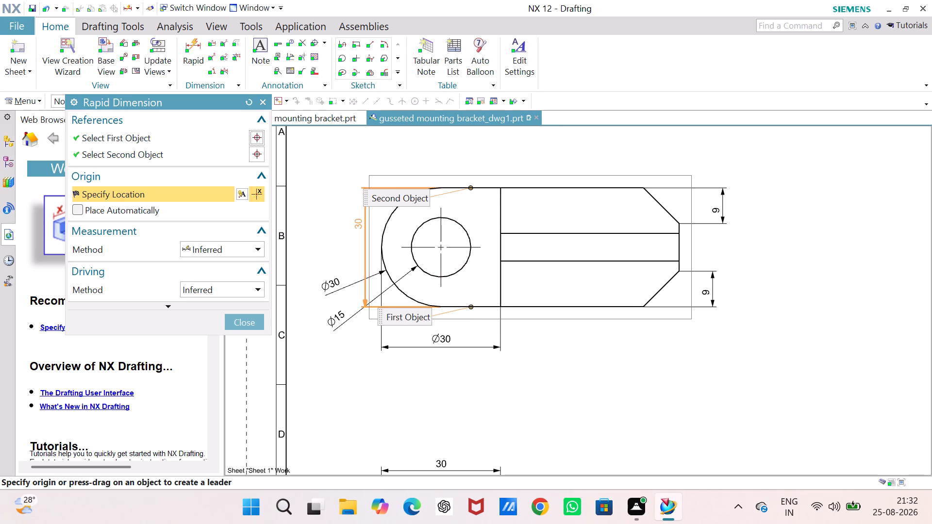
{"action": "left_click", "coordinate": [354, 225]}
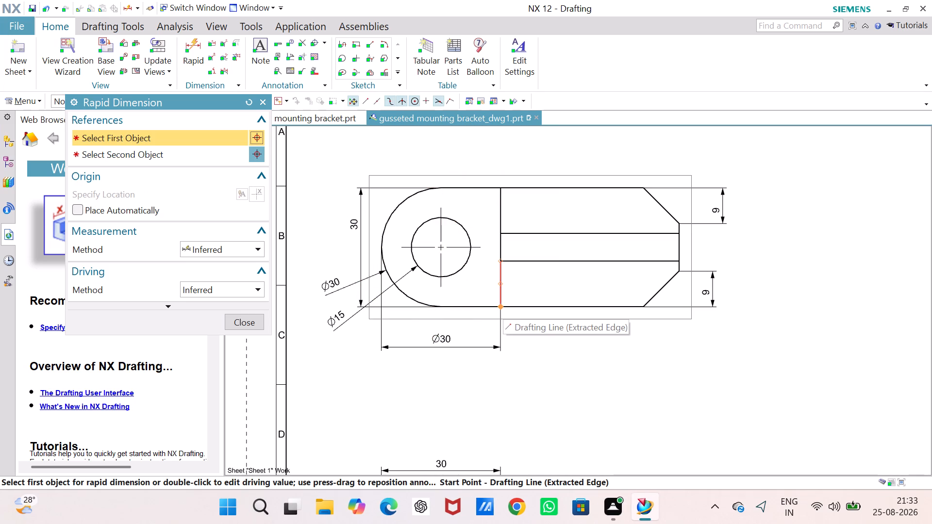
Dimension the top view's horizontal distance from the rounded end's lower tangent point to the chamfered end, placing it below the view.
{"action": "left_click", "coordinate": [438, 307]}
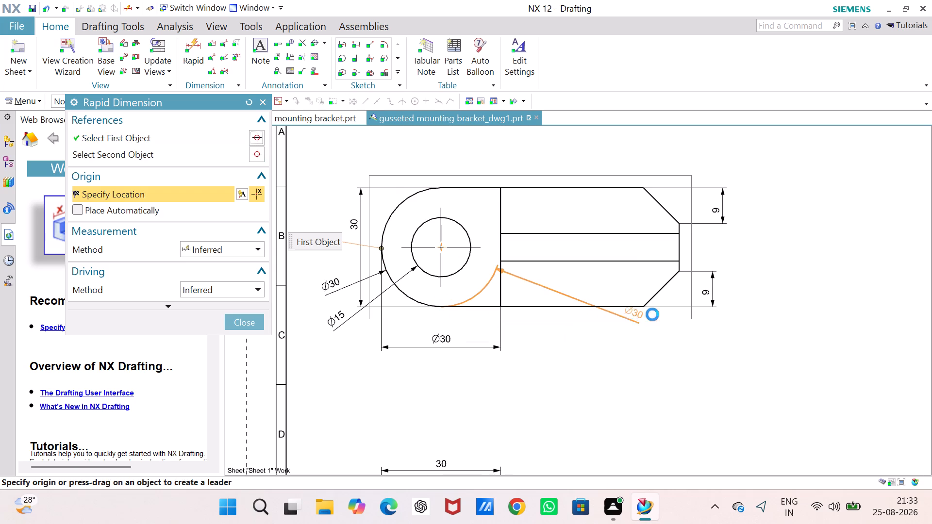
{"action": "left_click", "coordinate": [681, 269]}
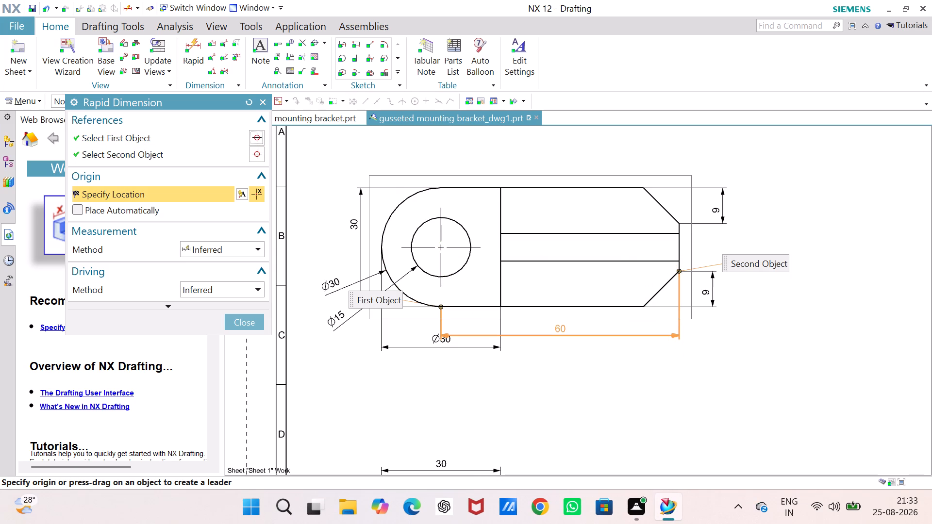
{"action": "left_click", "coordinate": [558, 322]}
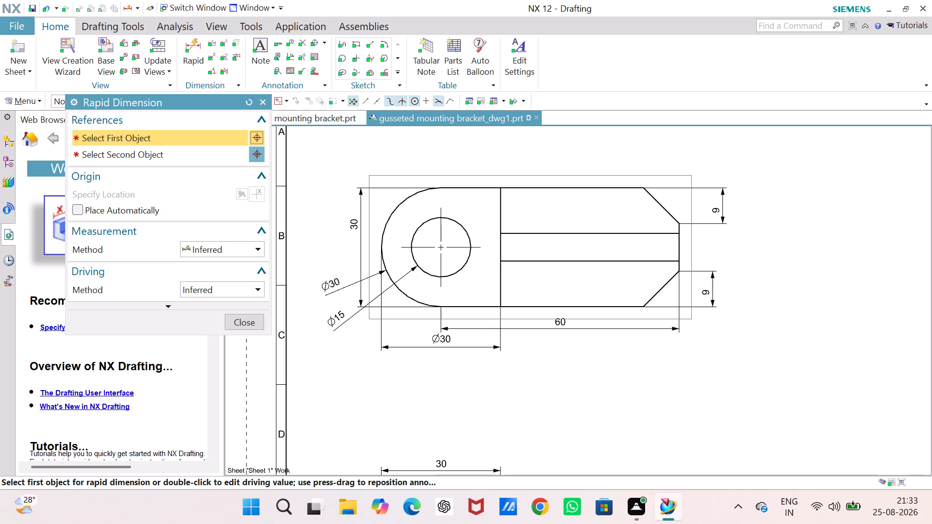
Dimension the gusset's width between its two parallel edges in the top view, placing it beyond the chamfered end, and finish dimensioning.
{"action": "left_click", "coordinate": [570, 259]}
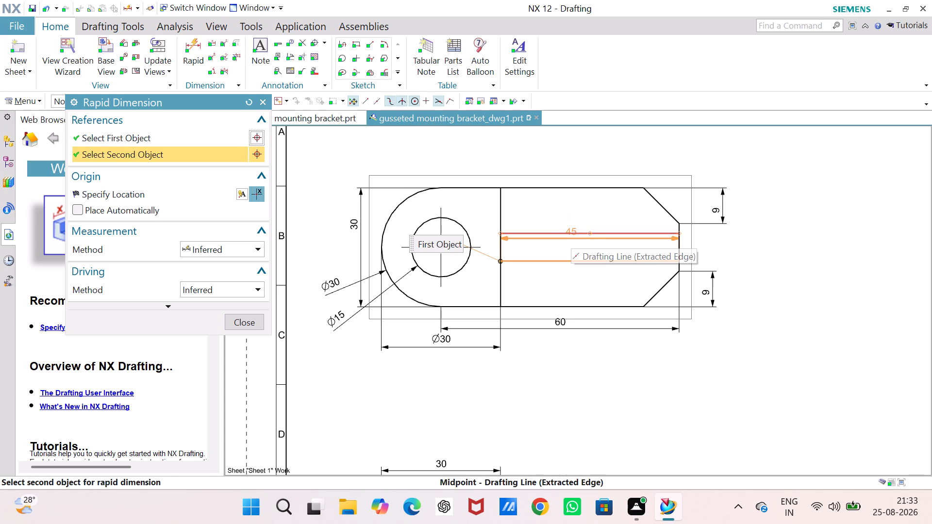
{"action": "left_click", "coordinate": [571, 230]}
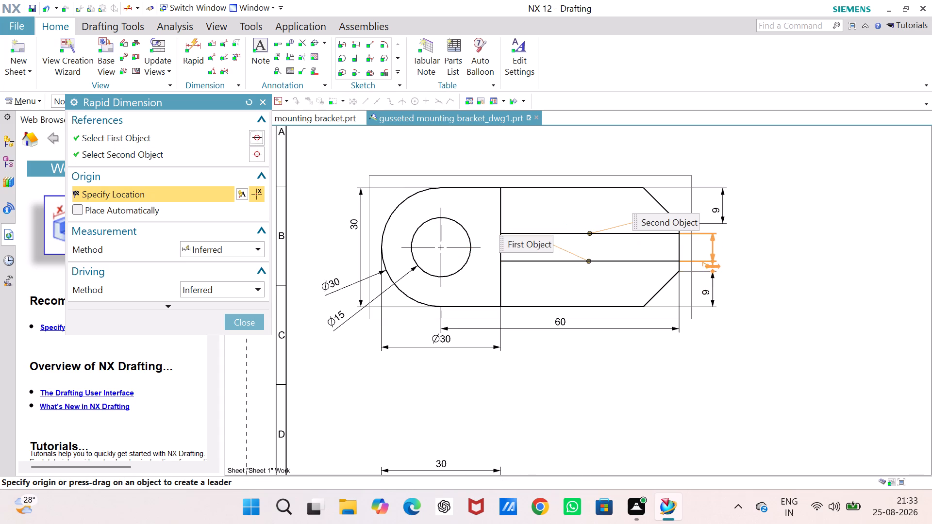
{"action": "left_click", "coordinate": [717, 247]}
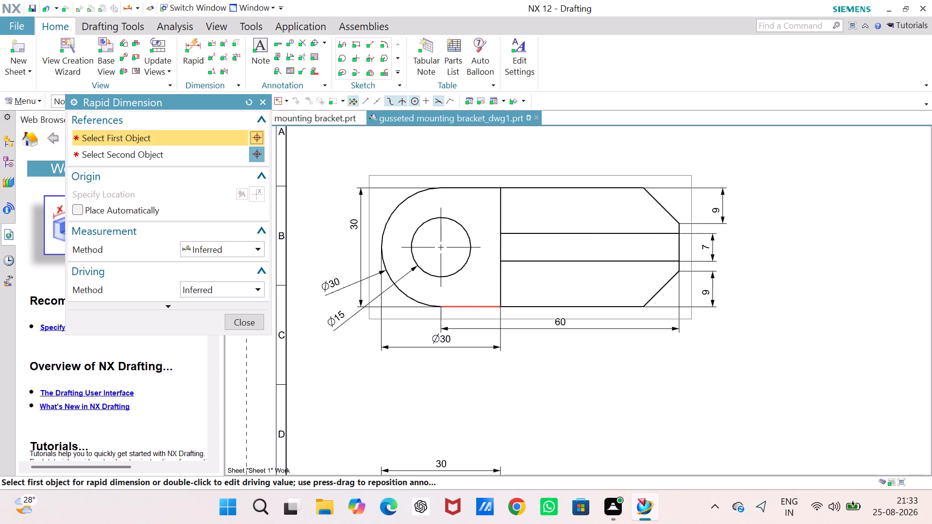
{"action": "left_click", "coordinate": [464, 307]}
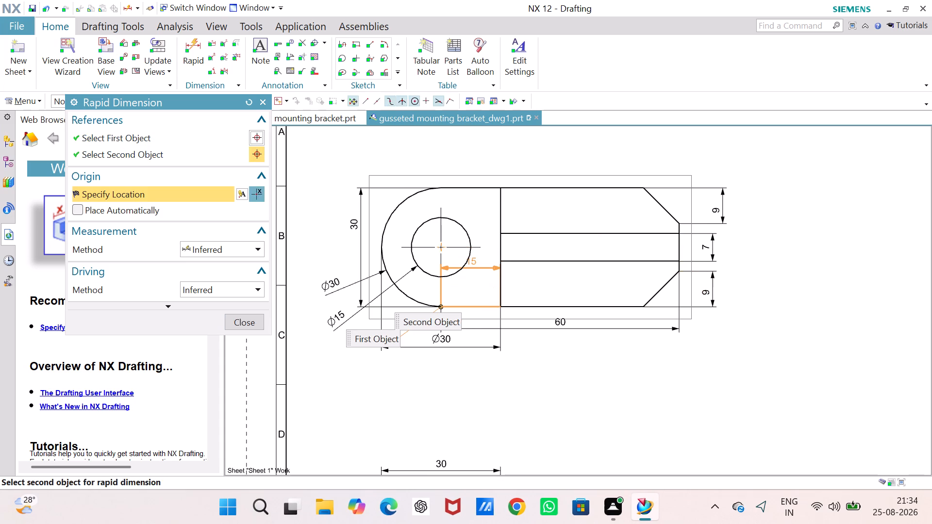
{"action": "key", "text": "Escape"}
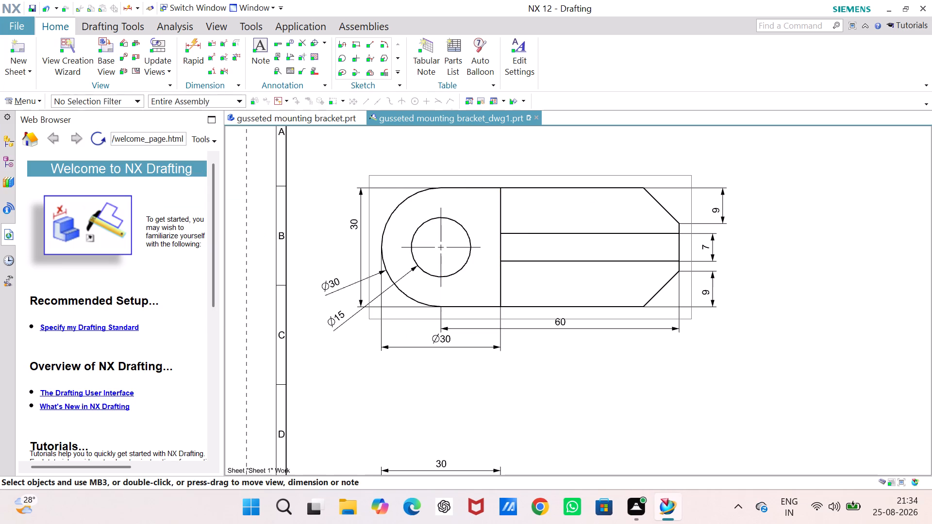
Export drawing Sheet 1 (A2) as a PDF into the NX CAD folder, keeping the suggested file name.
{"action": "scroll", "coordinate": [585, 309], "scroll_direction": "down", "scroll_amount": 3}
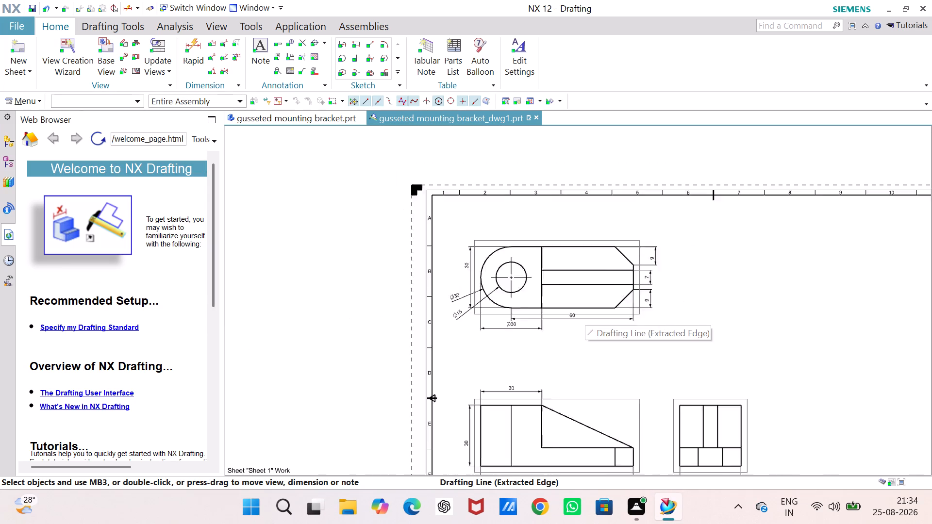
{"action": "scroll", "coordinate": [585, 309], "scroll_direction": "down", "scroll_amount": 2}
{"action": "scroll", "coordinate": [682, 393], "scroll_direction": "up", "scroll_amount": 4}
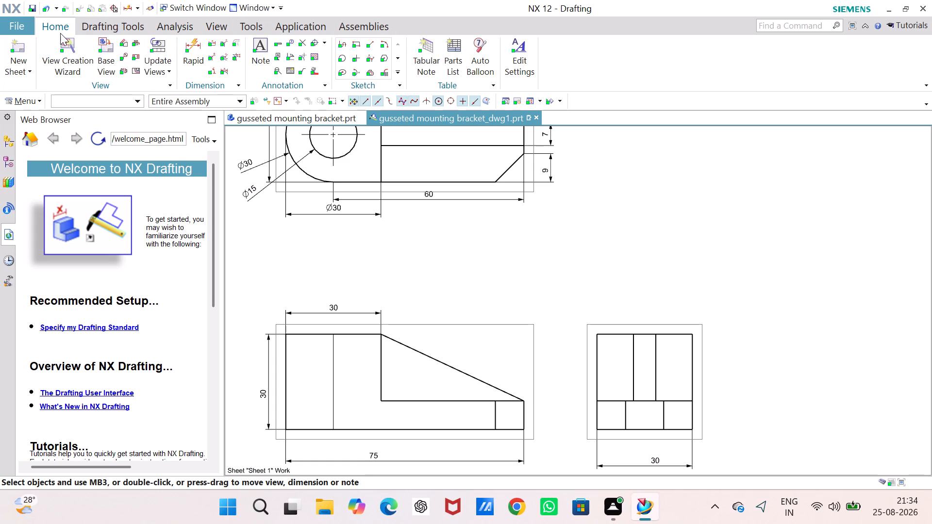
{"action": "scroll", "coordinate": [533, 269], "scroll_direction": "down", "scroll_amount": 5}
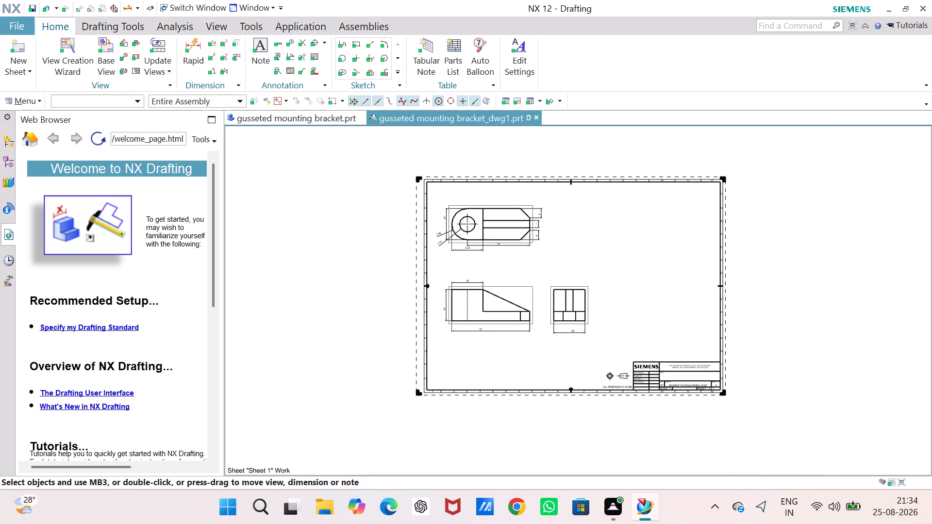
{"action": "scroll", "coordinate": [565, 256], "scroll_direction": "up", "scroll_amount": 1}
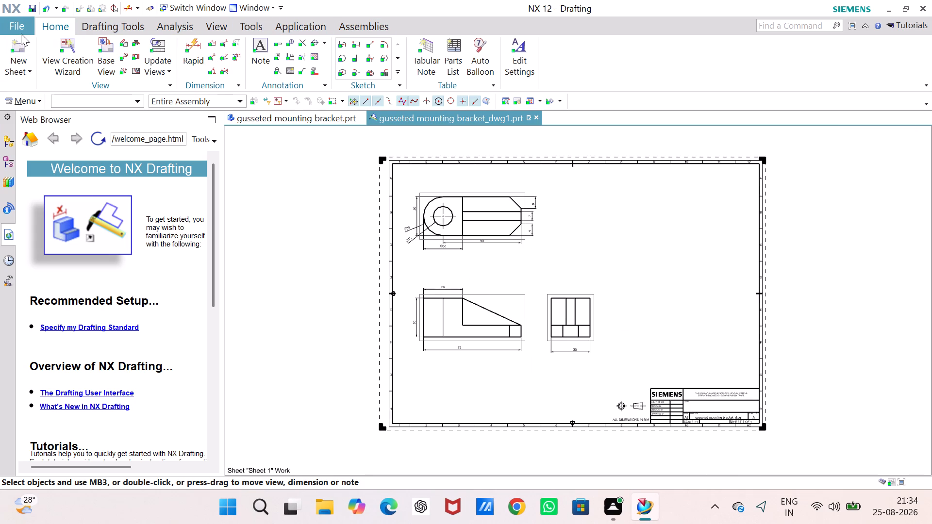
{"action": "left_click", "coordinate": [21, 29]}
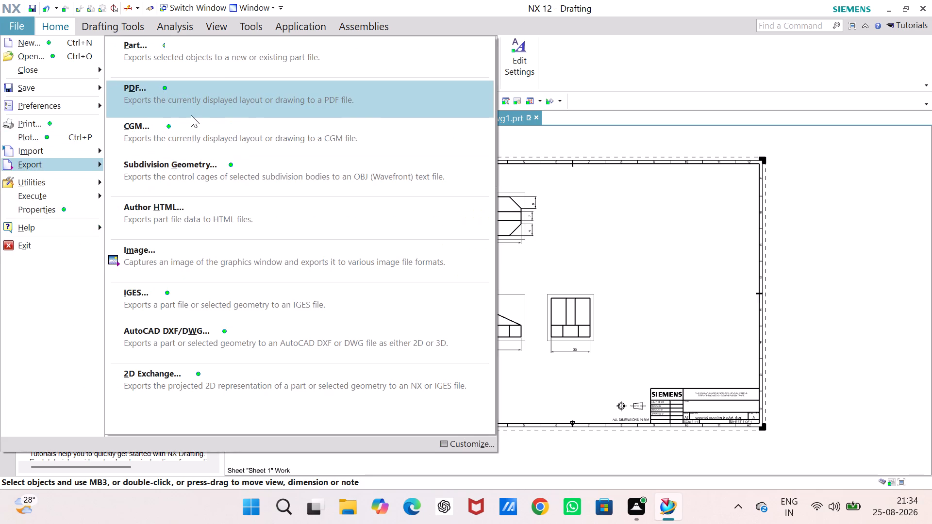
{"action": "left_click", "coordinate": [190, 107]}
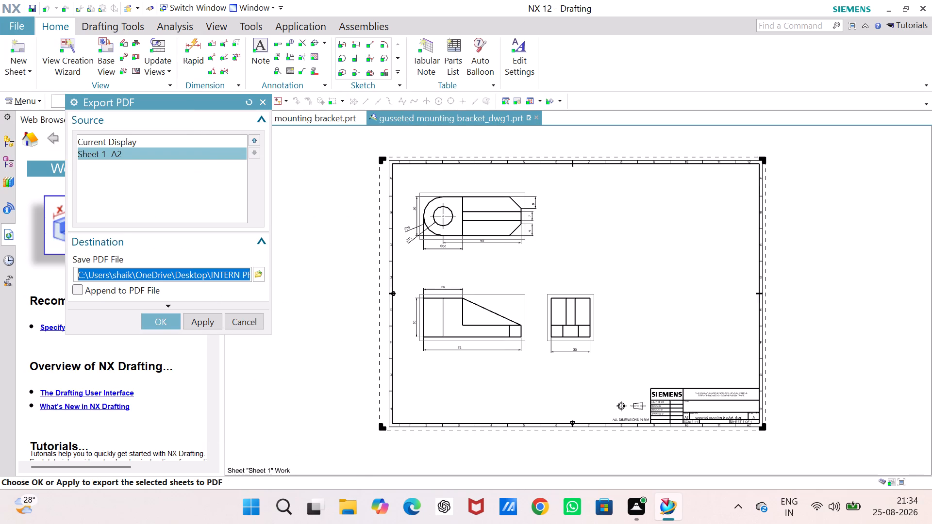
{"action": "left_click", "coordinate": [261, 271]}
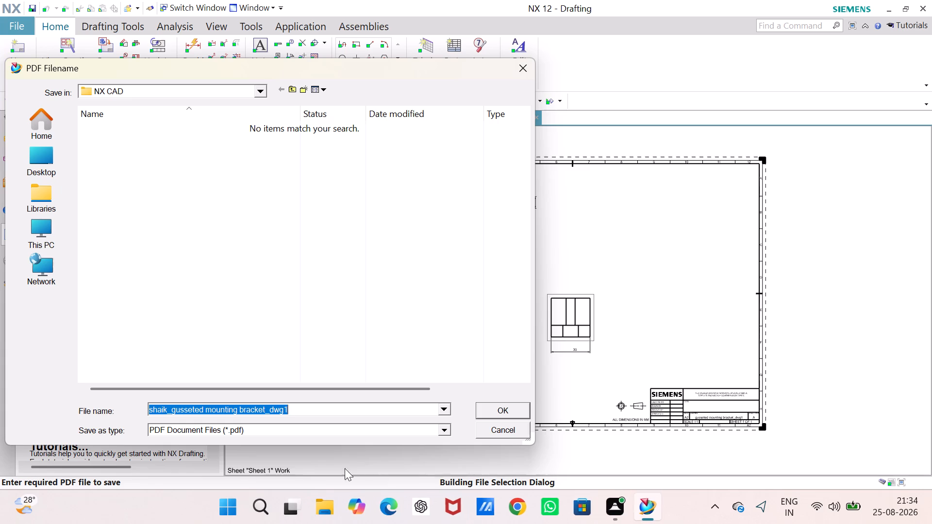
{"action": "left_click", "coordinate": [485, 409]}
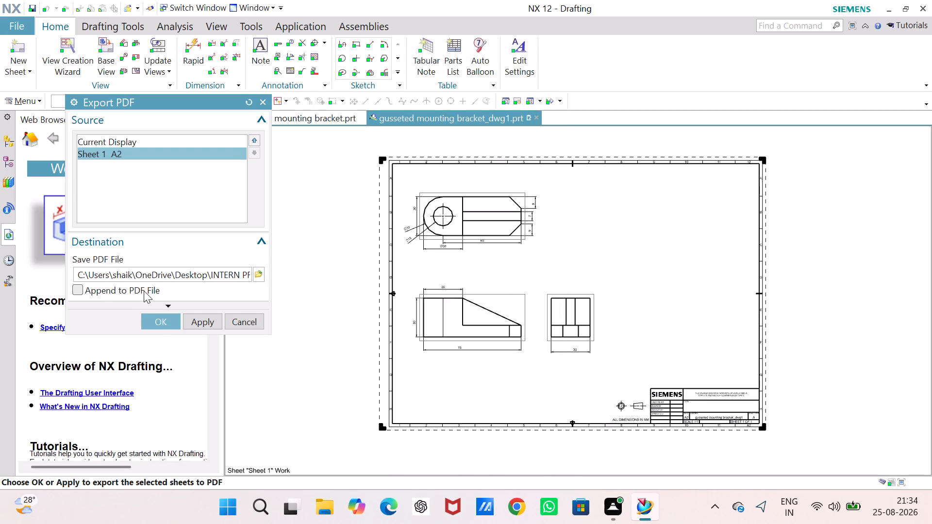
{"action": "left_click", "coordinate": [156, 326]}
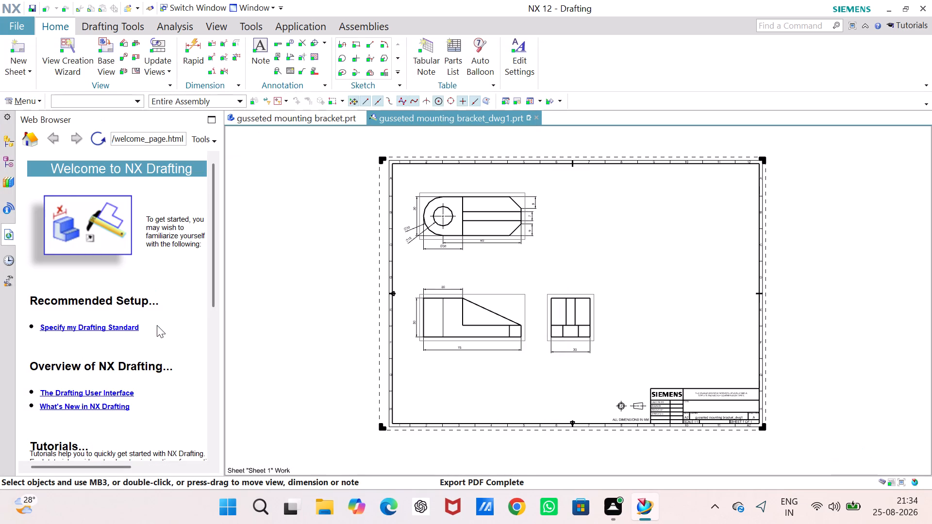